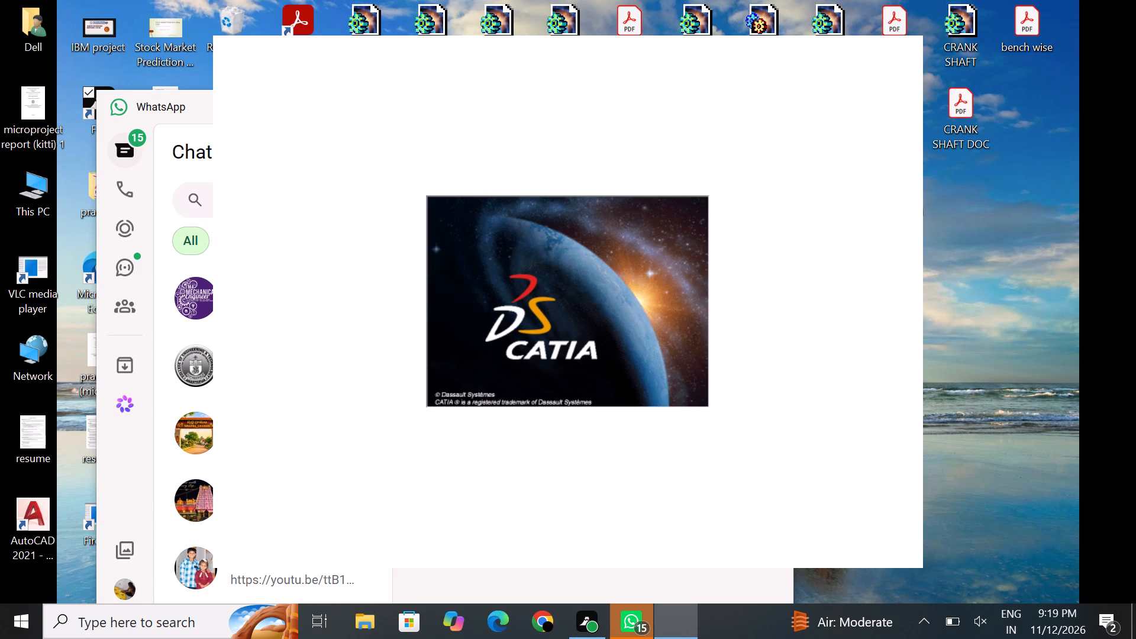
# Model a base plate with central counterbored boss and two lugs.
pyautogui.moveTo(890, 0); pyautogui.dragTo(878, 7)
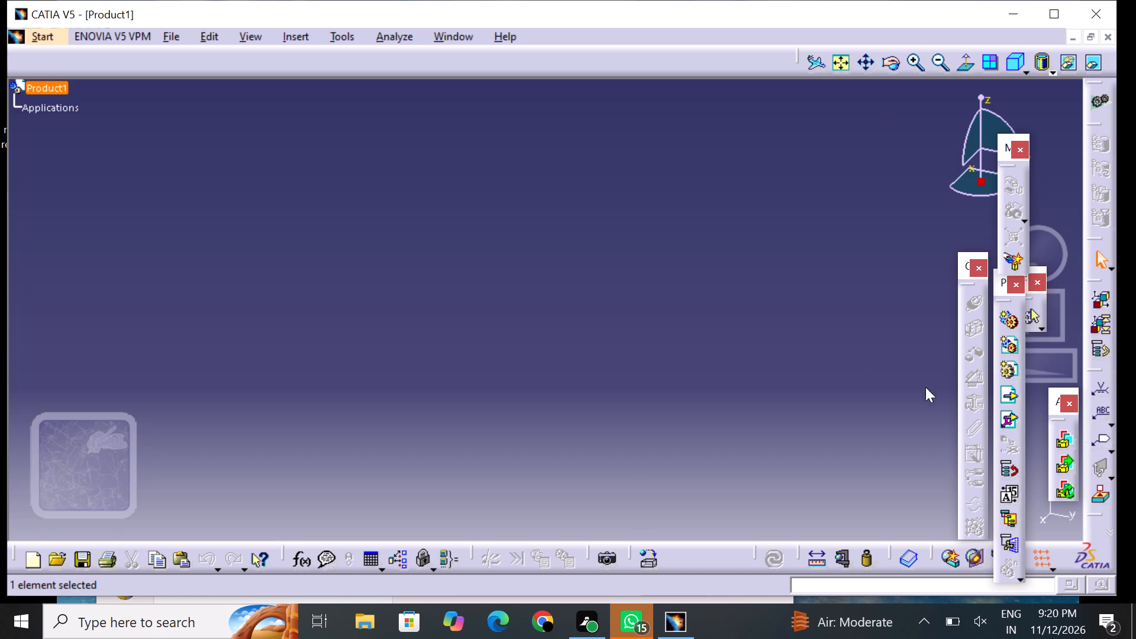
# Close the empty Product1 document.
pyautogui.click(1109, 31)
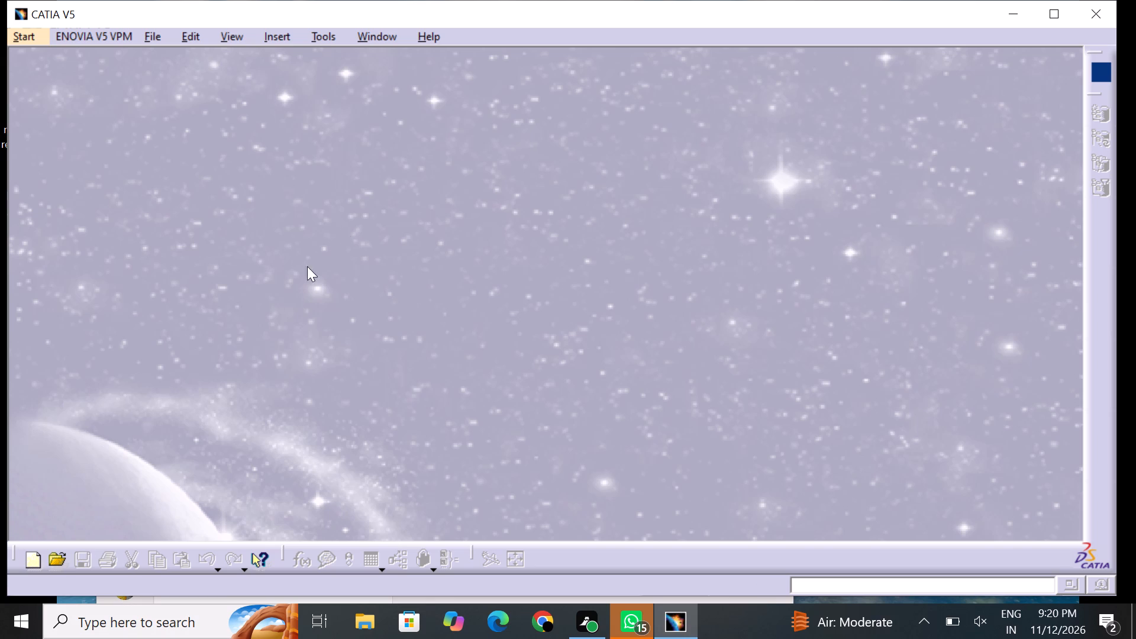
# Create a new Part Design part named Part1 with hybrid design enabled.
pyautogui.click(14, 33)
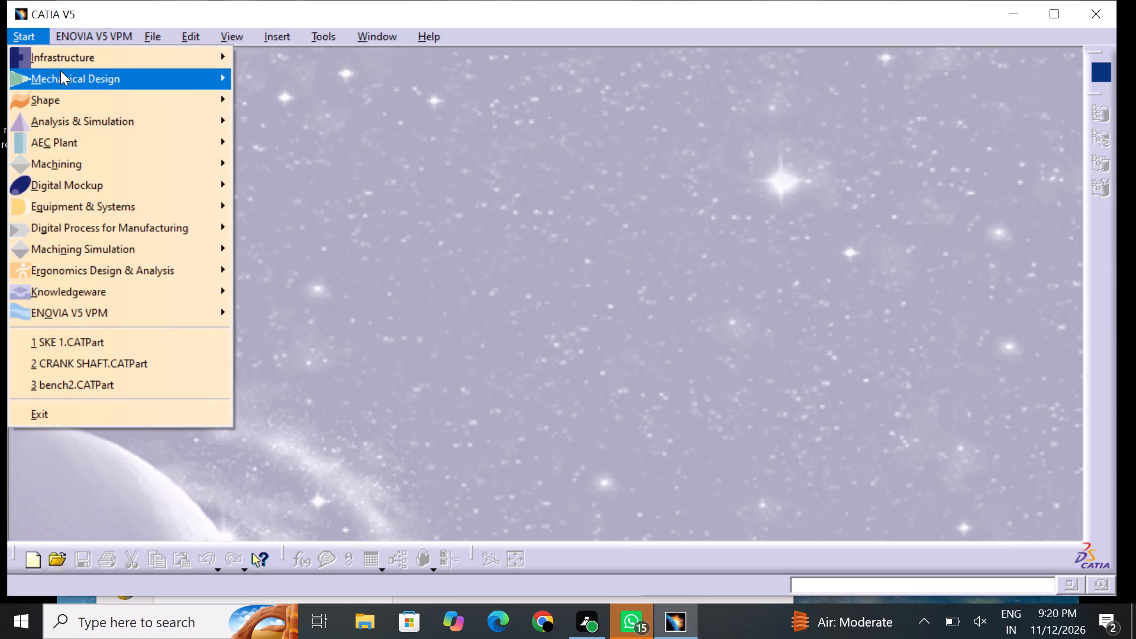
pyautogui.click(67, 72)
pyautogui.click(353, 84)
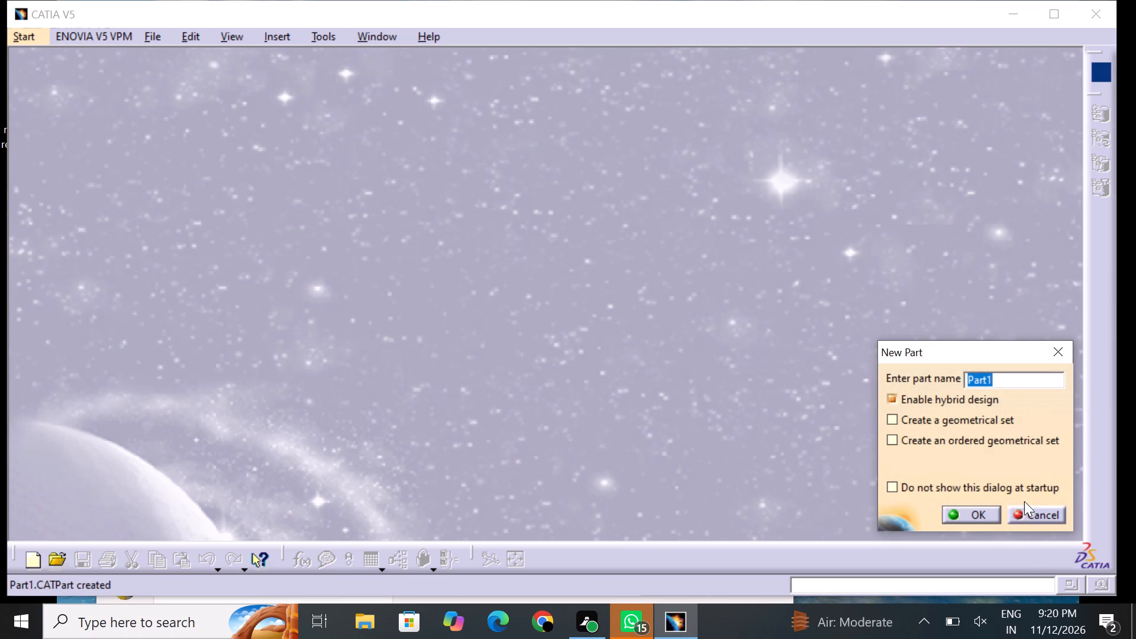
pyautogui.click(980, 518)
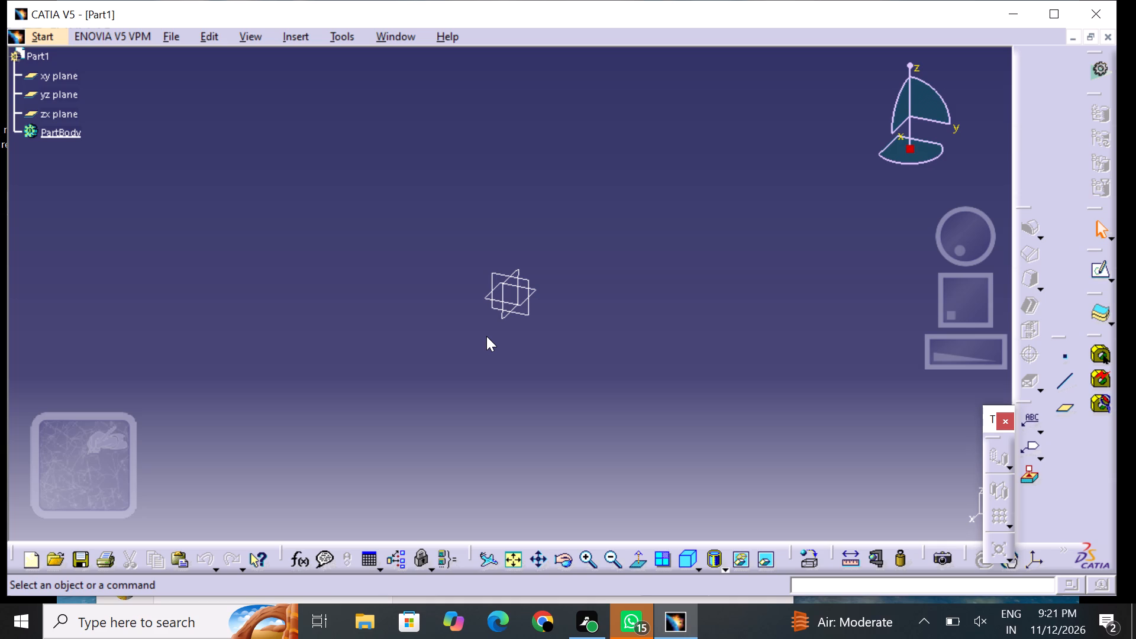
# Open a new sketch on the xy plane.
pyautogui.click(65, 80)
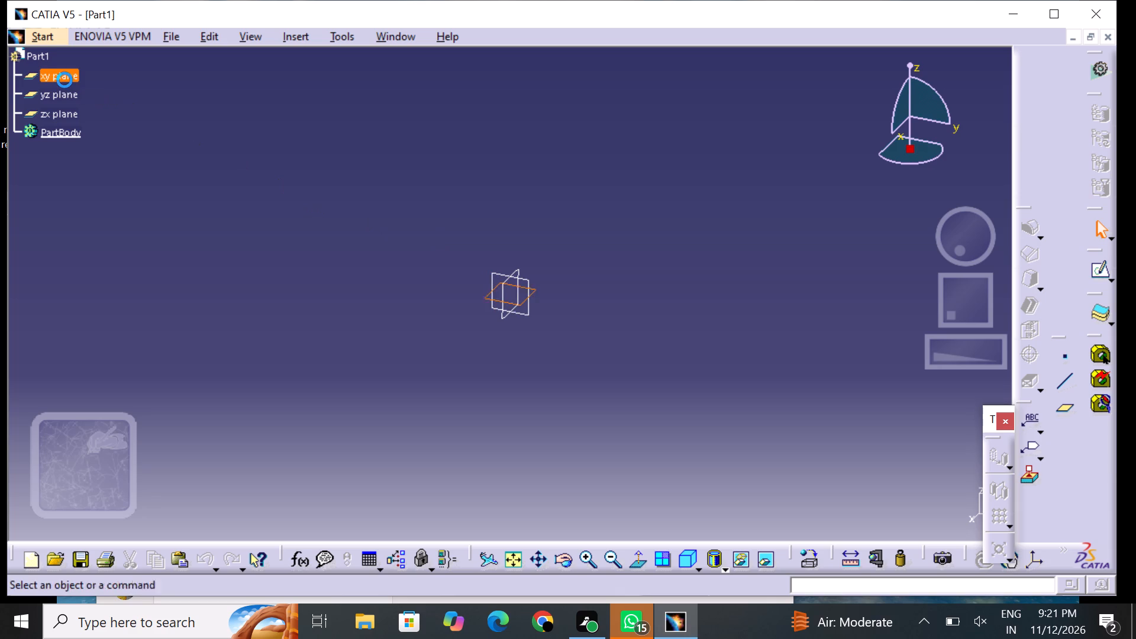
pyautogui.click(1099, 274)
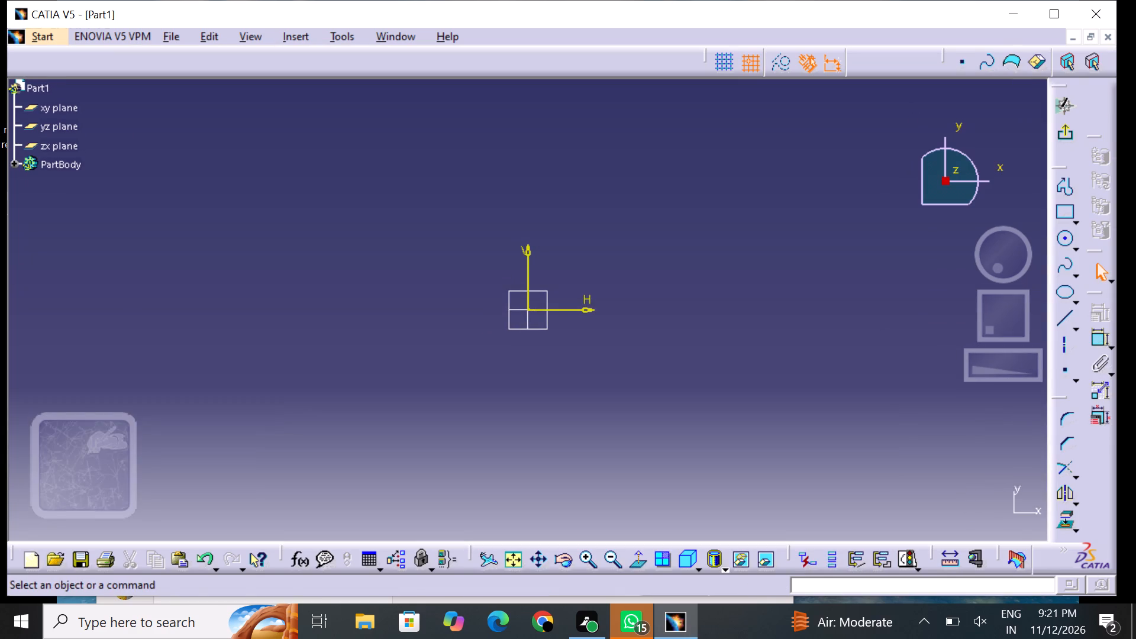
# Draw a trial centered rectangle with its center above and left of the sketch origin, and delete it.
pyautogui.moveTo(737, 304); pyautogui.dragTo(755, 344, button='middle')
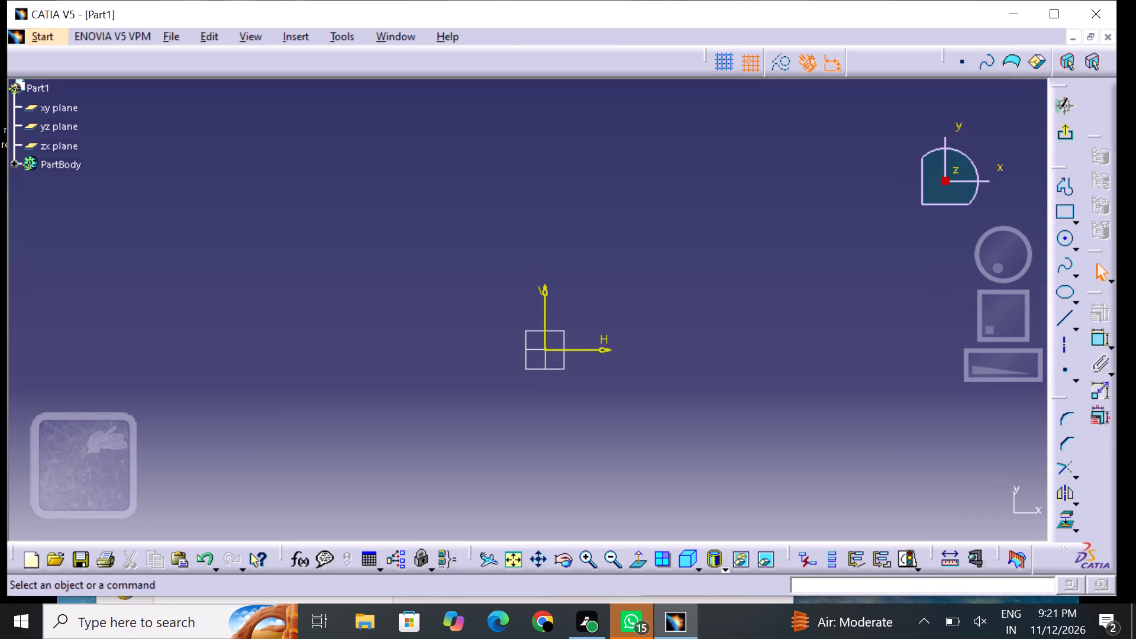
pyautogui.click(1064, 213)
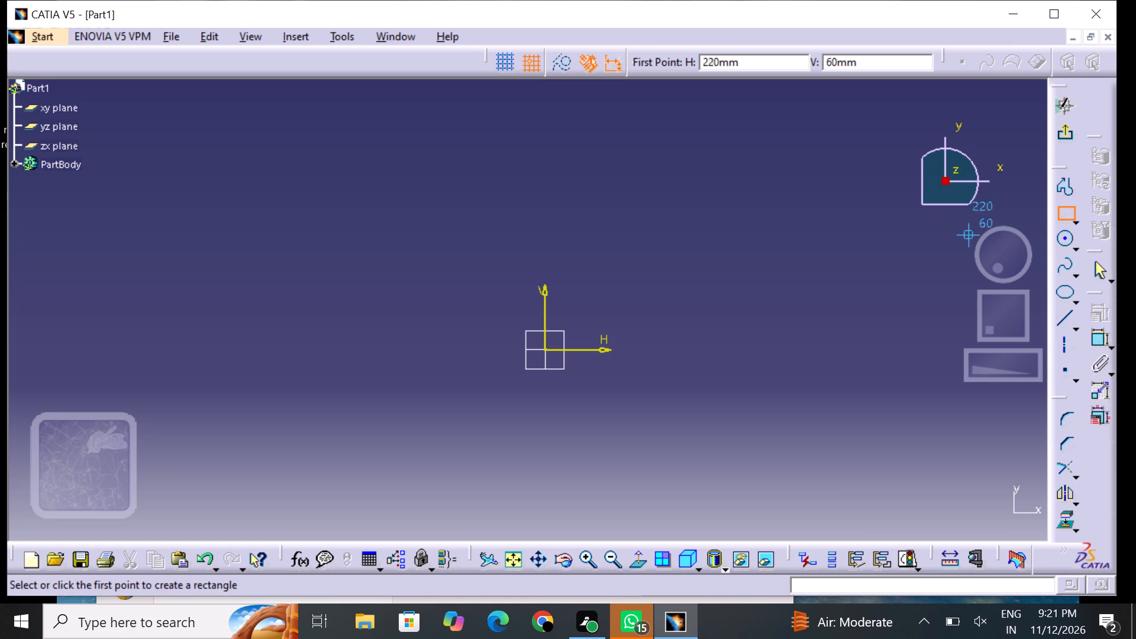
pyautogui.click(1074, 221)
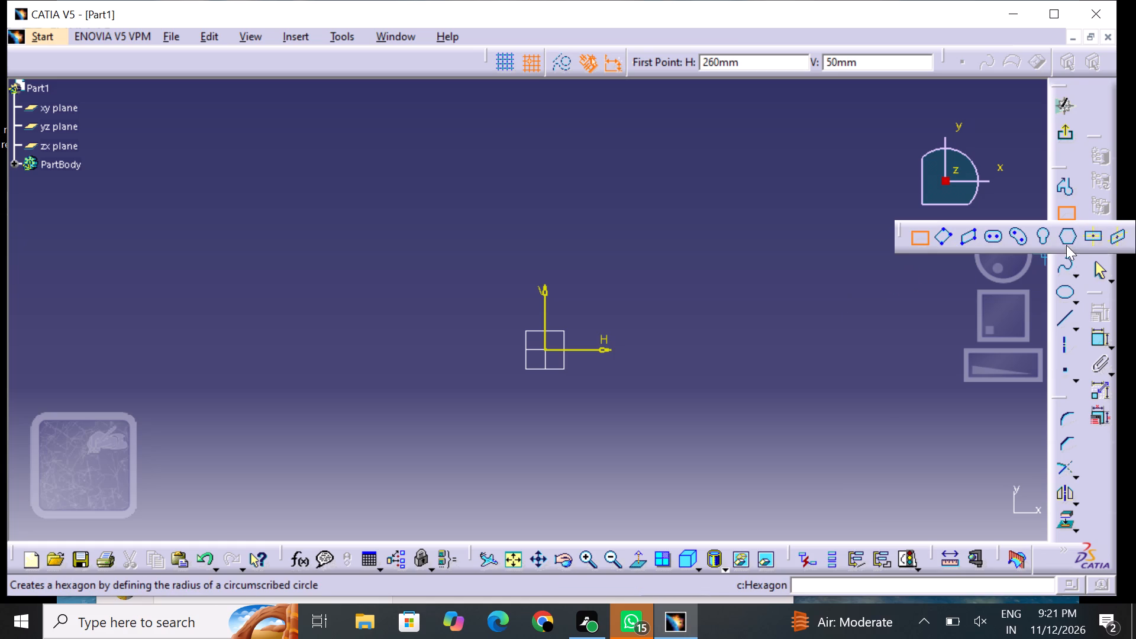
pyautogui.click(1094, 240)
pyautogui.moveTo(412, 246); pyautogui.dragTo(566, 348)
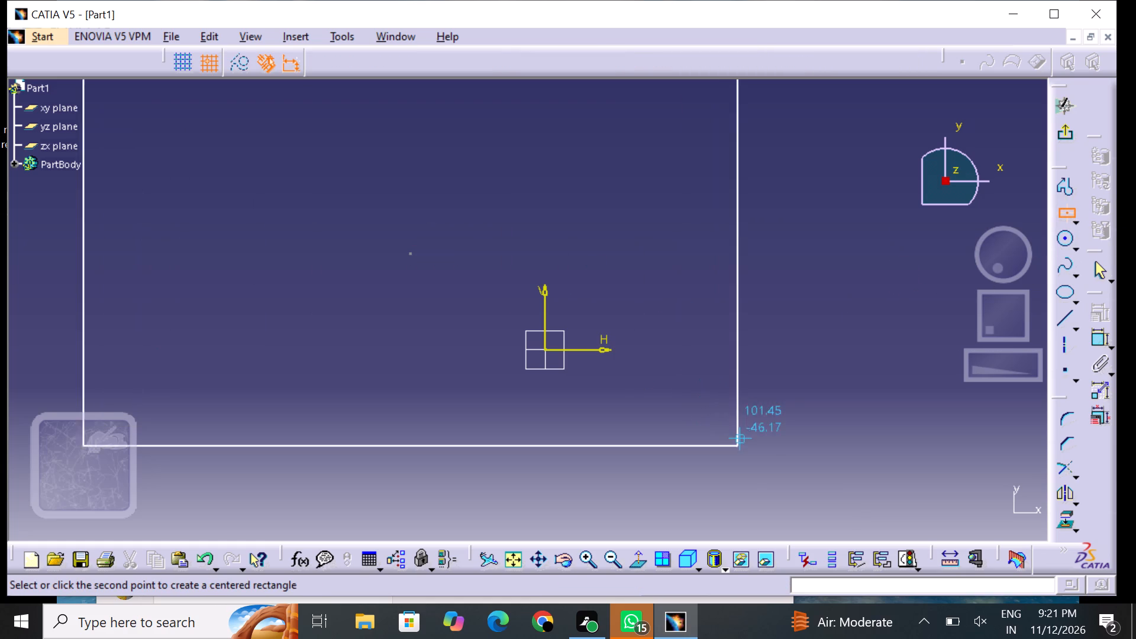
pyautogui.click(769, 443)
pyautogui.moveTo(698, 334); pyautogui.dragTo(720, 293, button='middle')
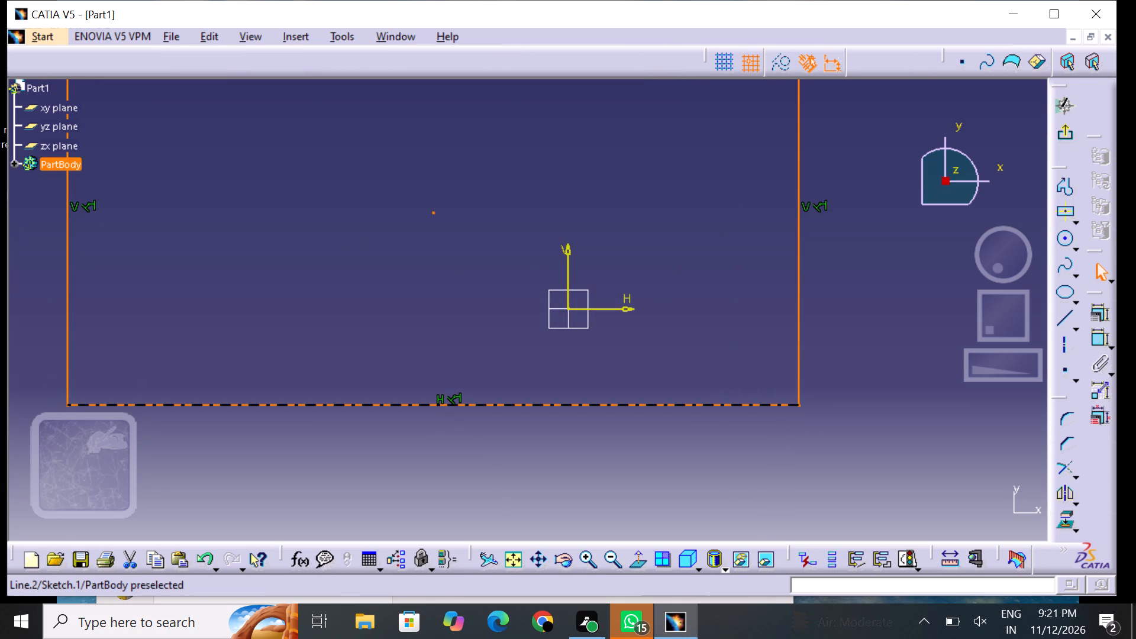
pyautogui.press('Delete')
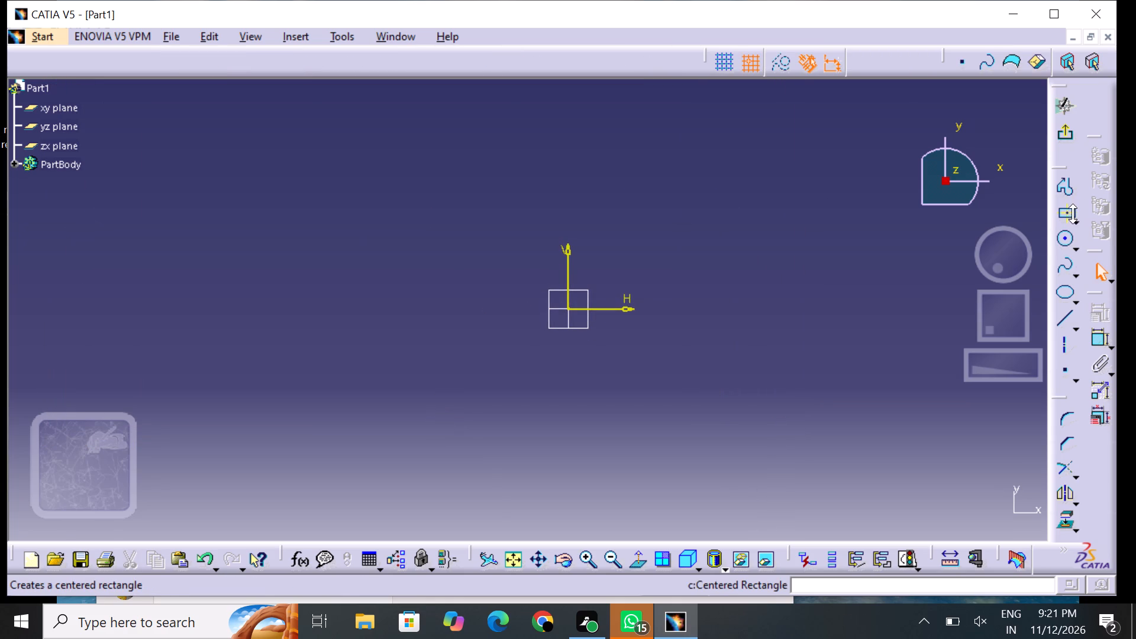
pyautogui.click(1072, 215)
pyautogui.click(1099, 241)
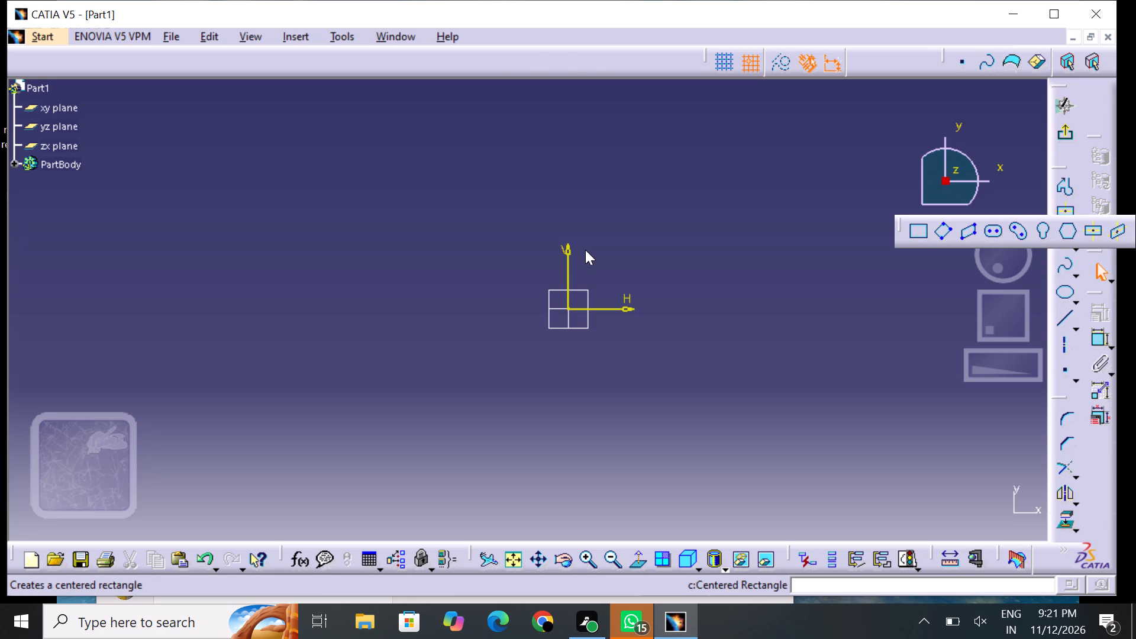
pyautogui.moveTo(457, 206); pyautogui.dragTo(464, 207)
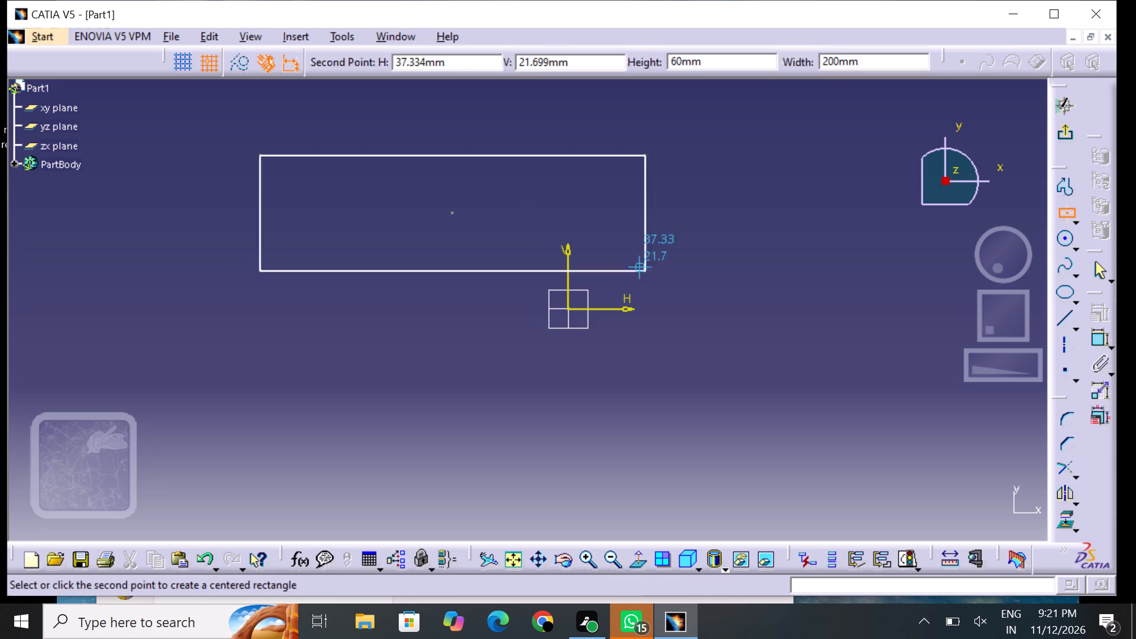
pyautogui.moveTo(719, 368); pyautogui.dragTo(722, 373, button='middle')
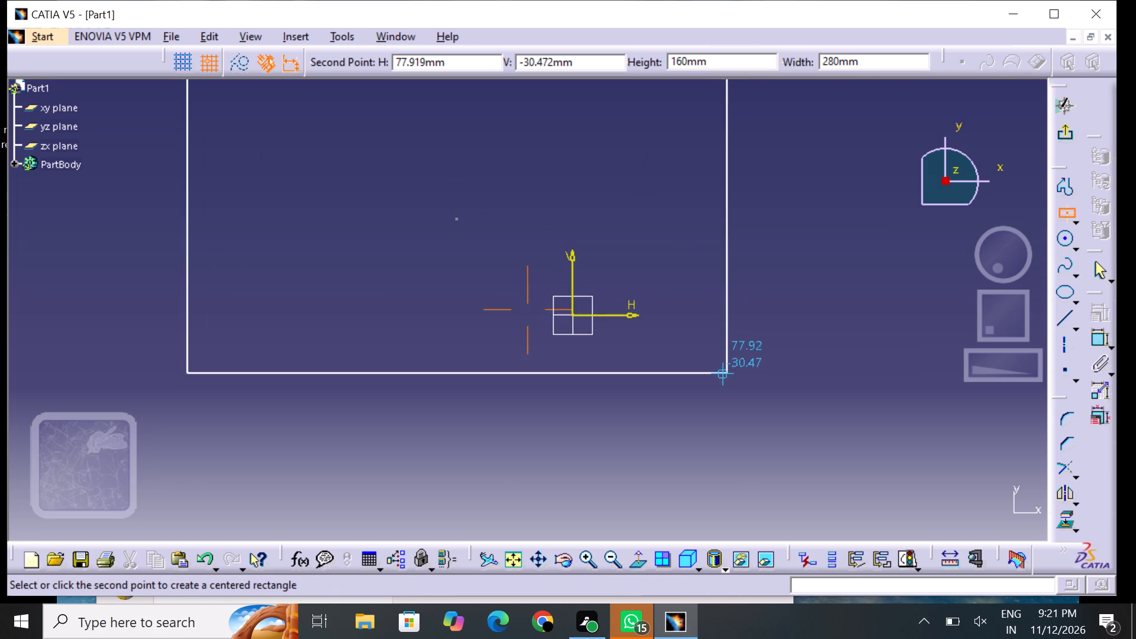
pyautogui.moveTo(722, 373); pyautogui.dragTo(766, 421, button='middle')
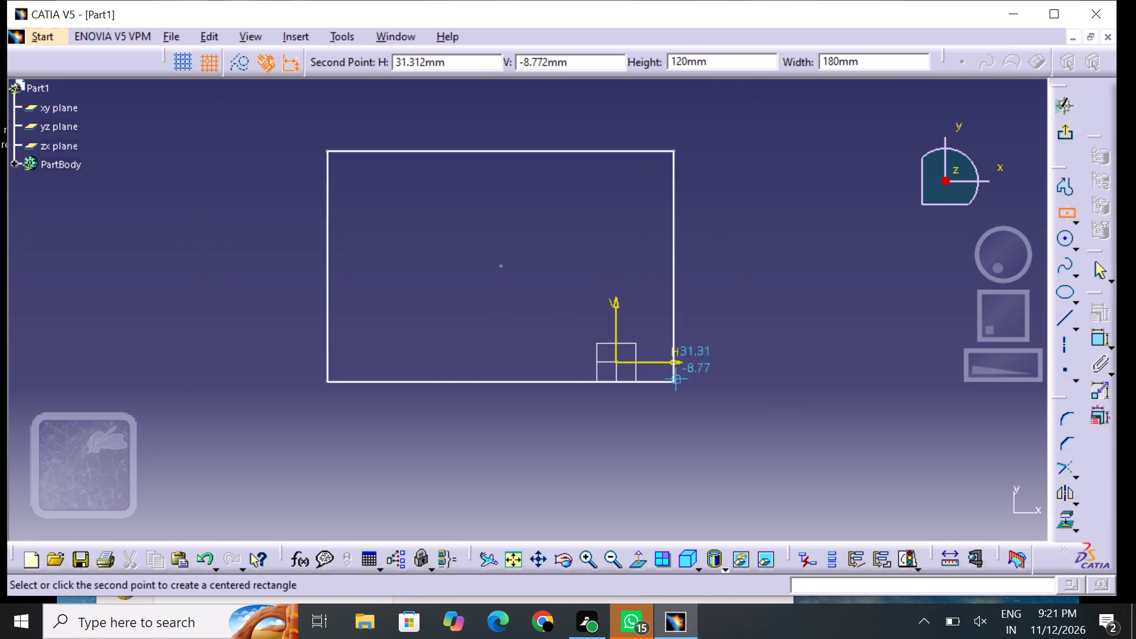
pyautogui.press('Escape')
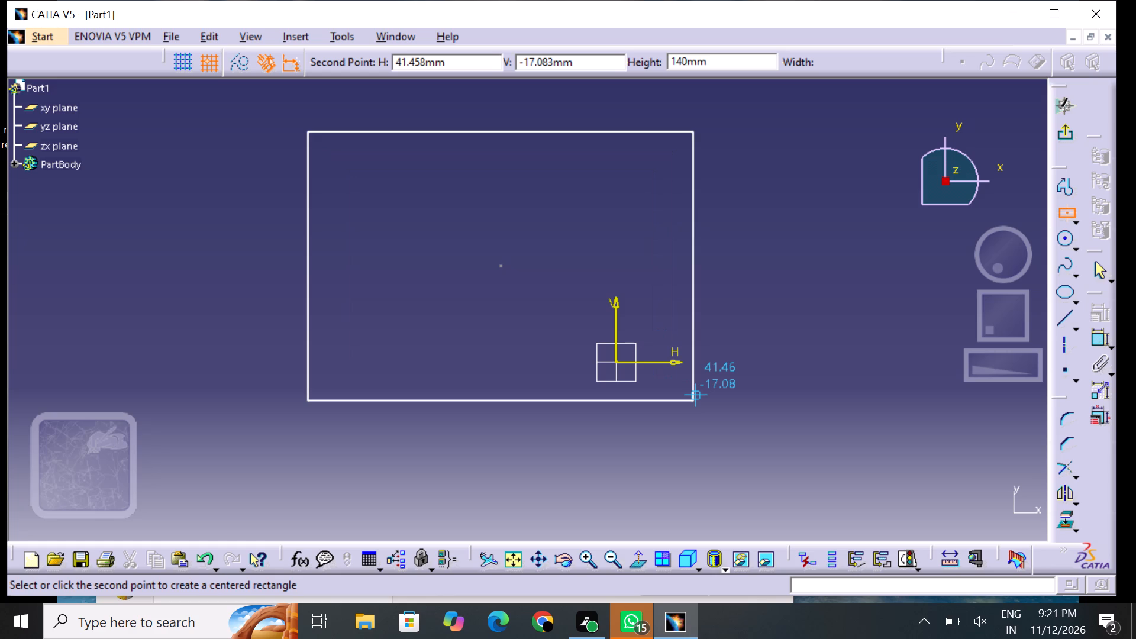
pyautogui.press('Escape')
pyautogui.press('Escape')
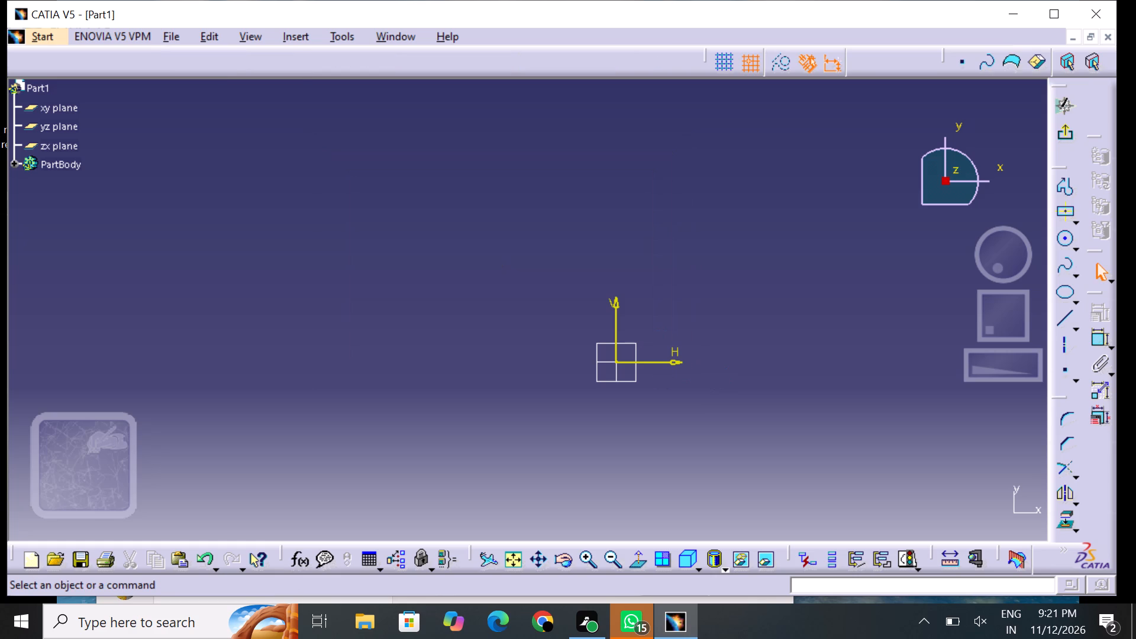
# Draw a centered rectangle about 280 by 200 mm, its center above and left of the sketch origin.
pyautogui.moveTo(646, 347); pyautogui.dragTo(531, 290, button='middle')
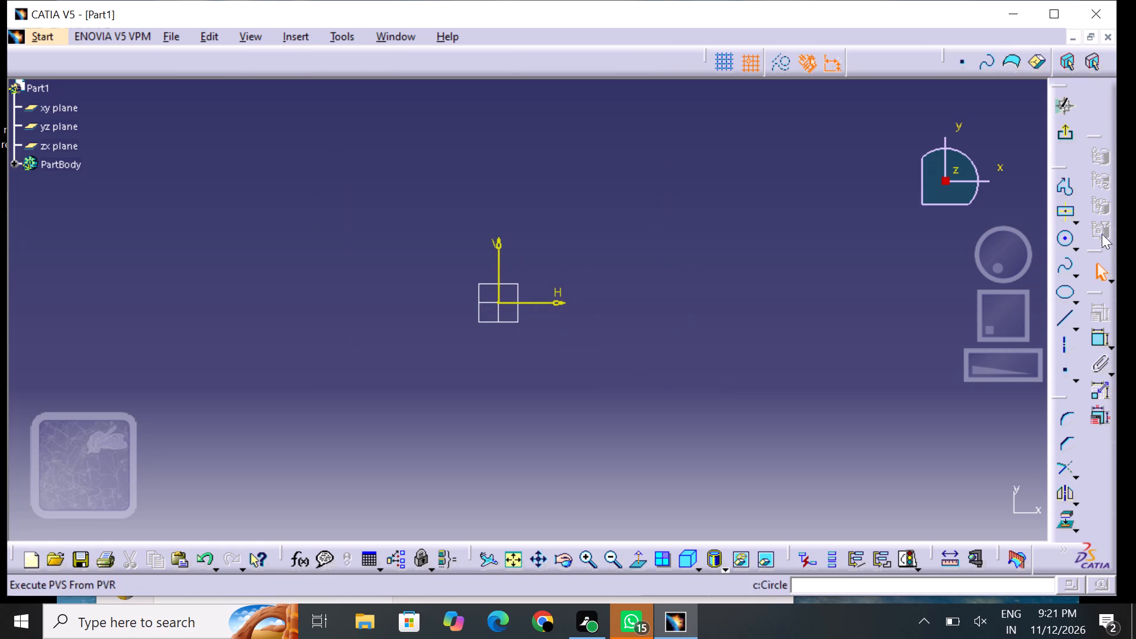
pyautogui.click(1057, 216)
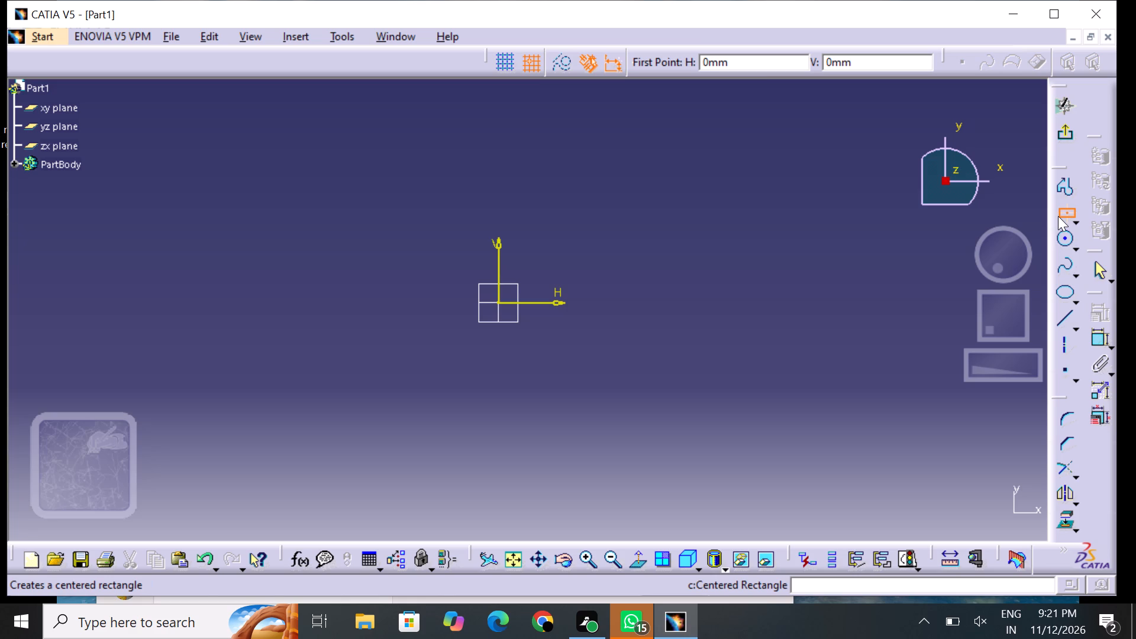
pyautogui.moveTo(400, 209); pyautogui.dragTo(406, 209)
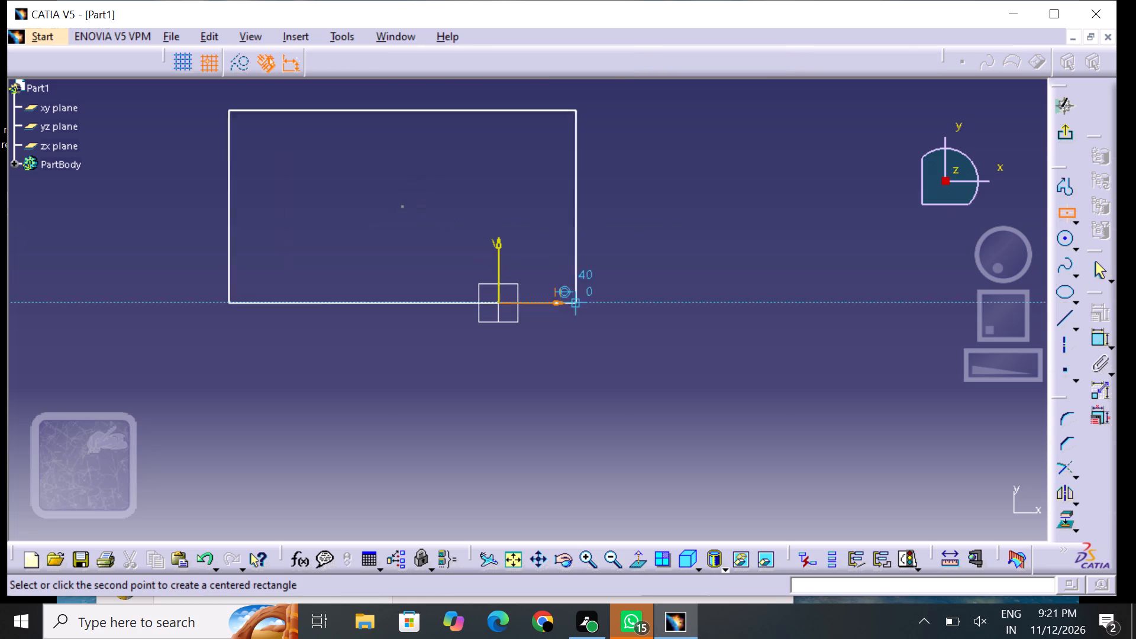
pyautogui.click(667, 390)
pyautogui.click(724, 367)
# Dimension the rectangle's horizontal top edge and set its length to 170 mm.
pyautogui.moveTo(720, 288); pyautogui.dragTo(722, 287, button='middle')
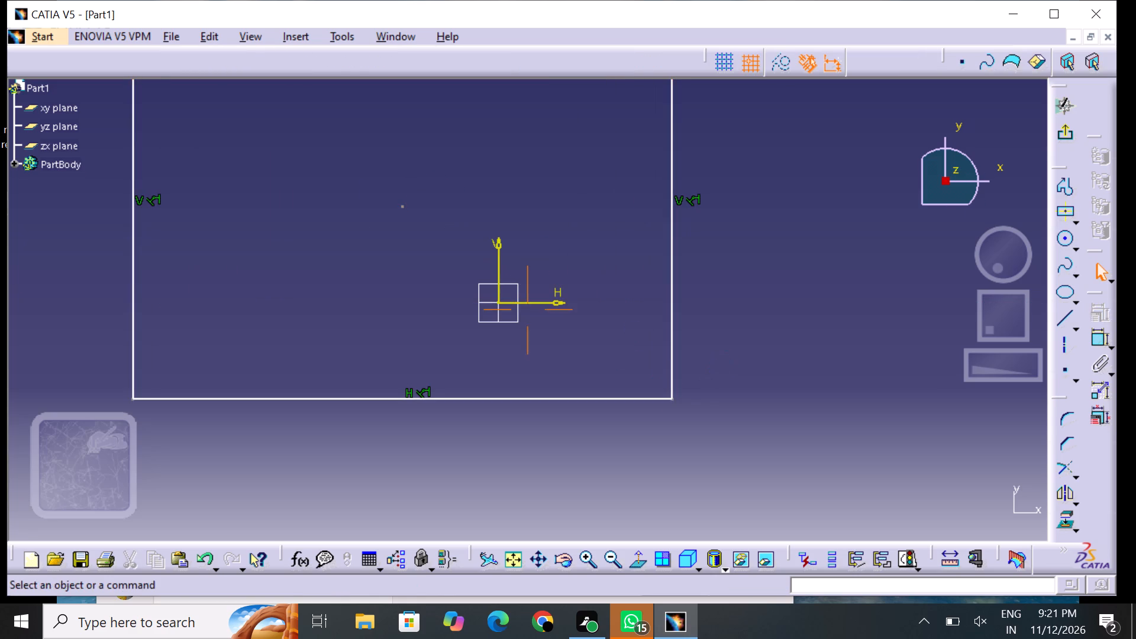
pyautogui.moveTo(722, 287); pyautogui.dragTo(841, 417, button='middle')
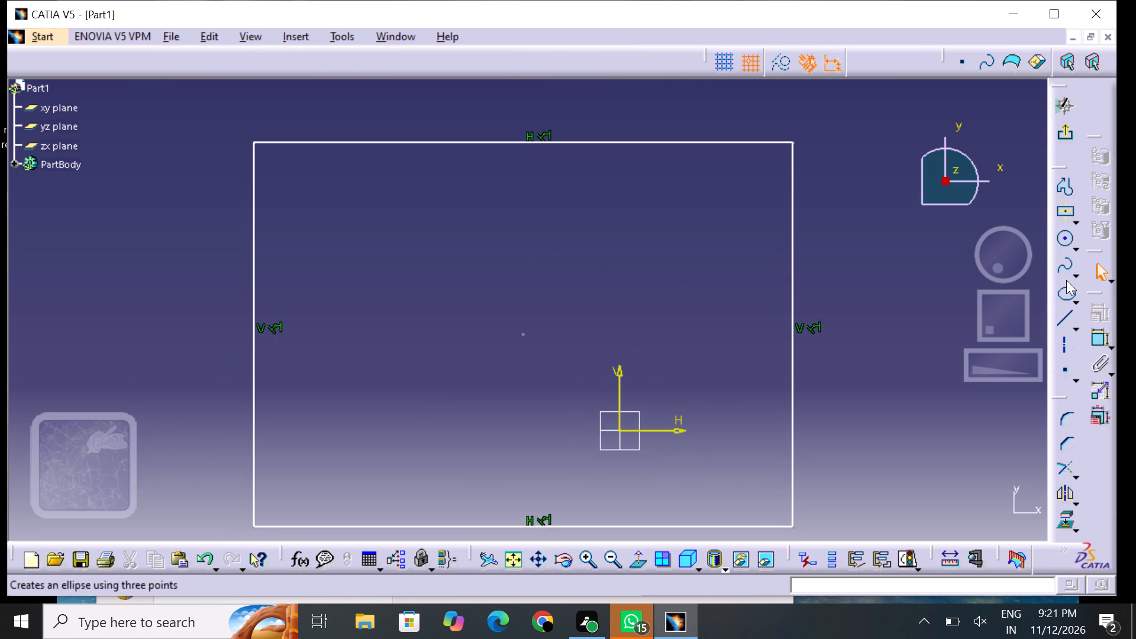
pyautogui.click(1095, 331)
pyautogui.moveTo(555, 137); pyautogui.dragTo(562, 162)
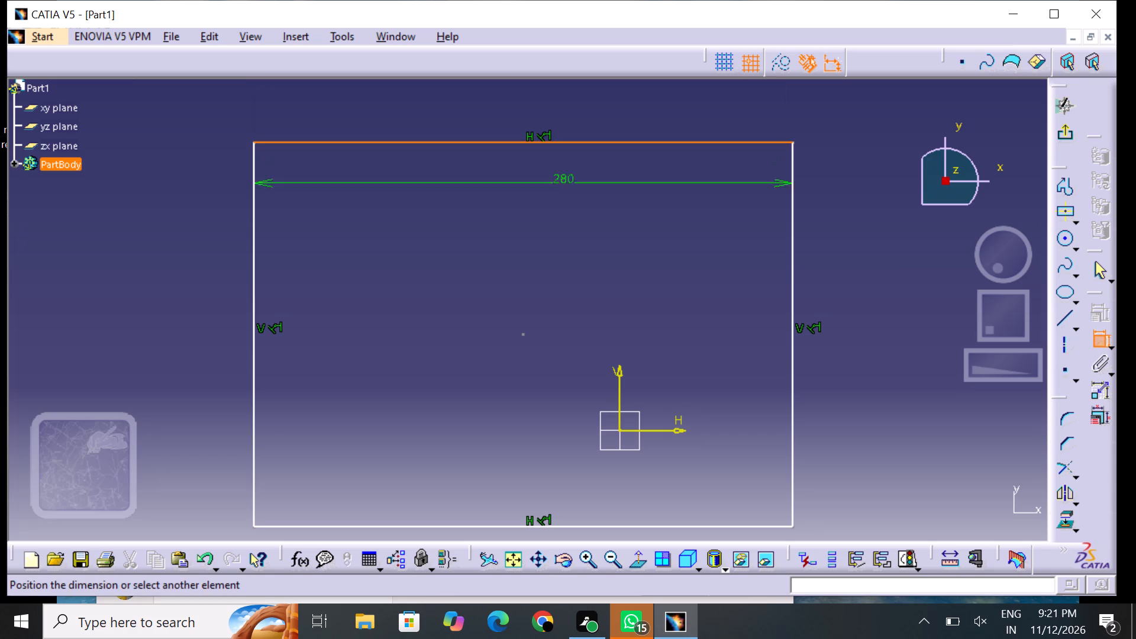
pyautogui.moveTo(559, 230); pyautogui.dragTo(558, 238)
pyautogui.doubleClick(566, 225)
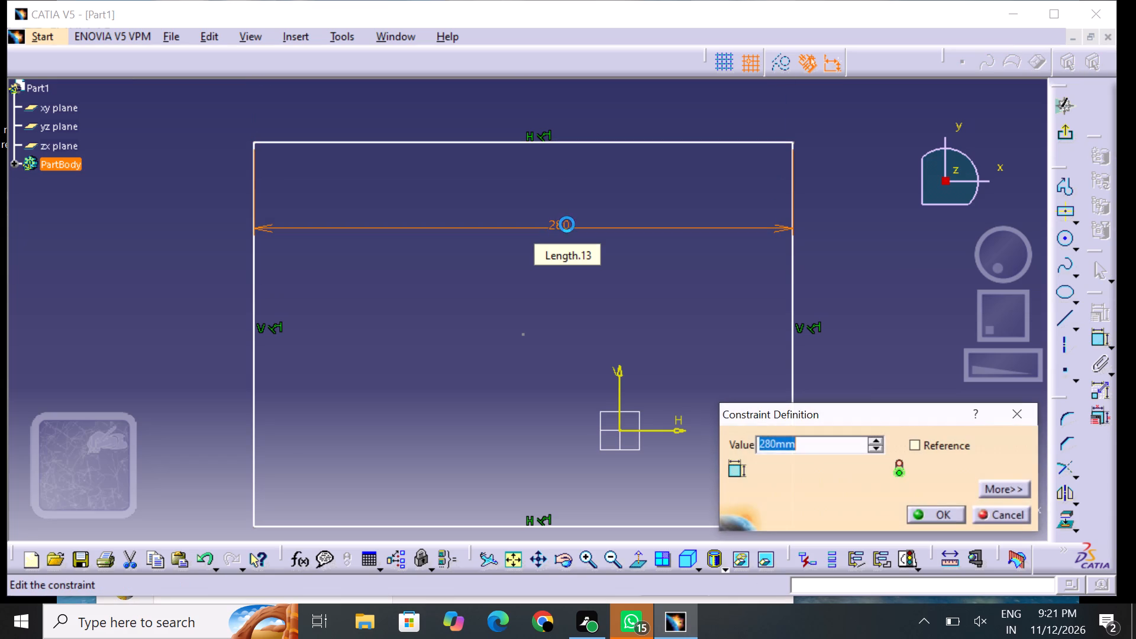
pyautogui.press('BackSpace')
pyautogui.write('170')
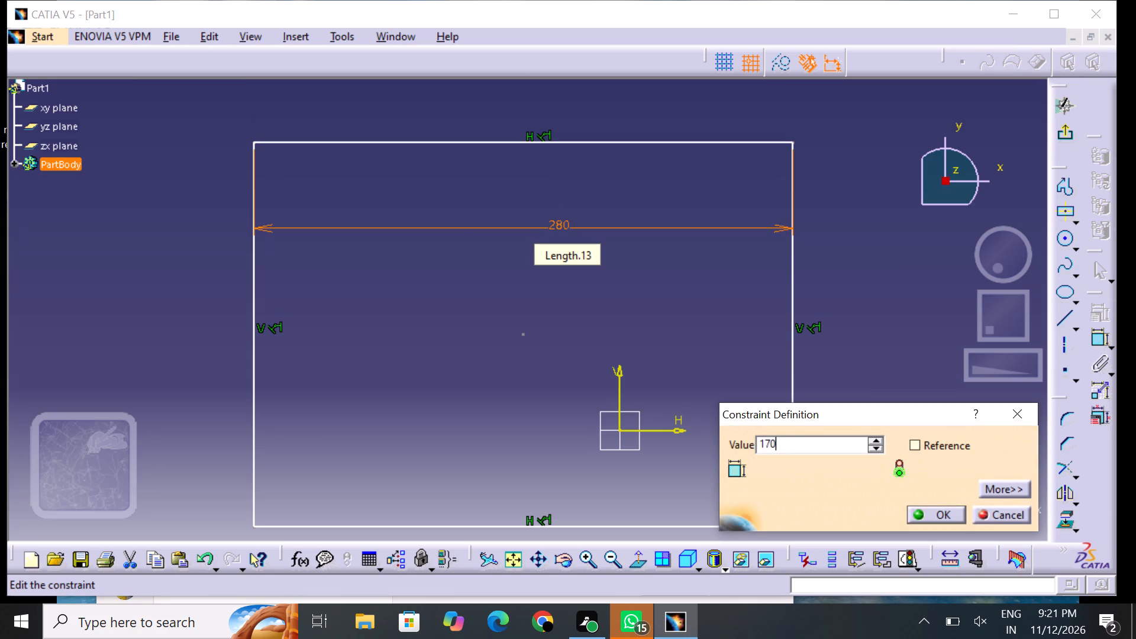
pyautogui.press('Return')
pyautogui.click(631, 343)
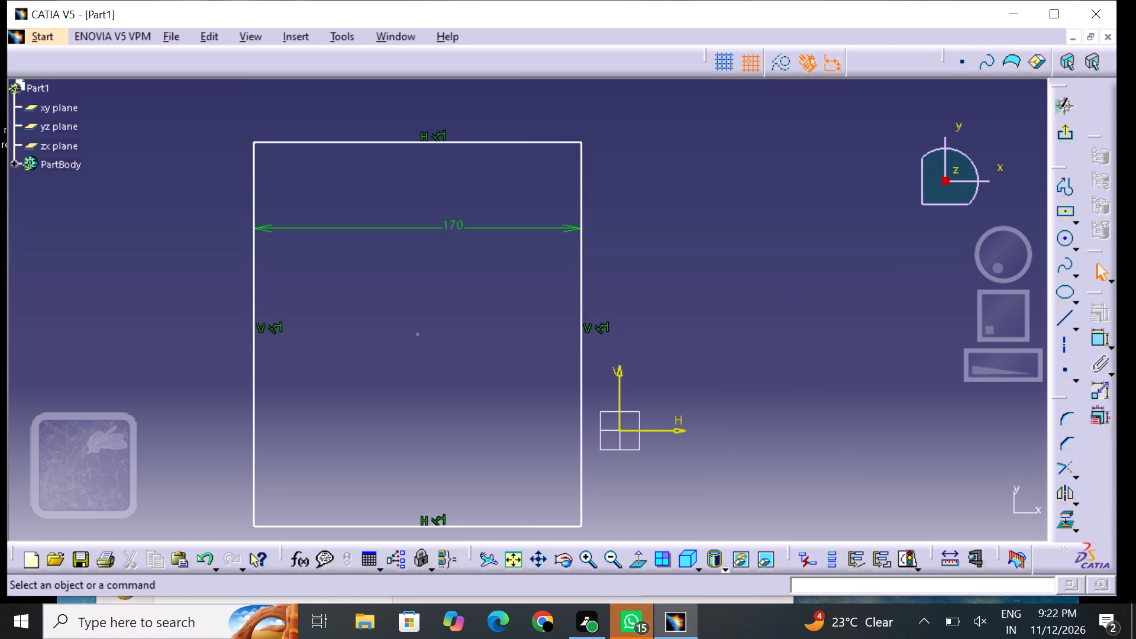
# Dimension the rectangle's vertical right edge and set its length to 60 mm.
pyautogui.moveTo(641, 321); pyautogui.dragTo(667, 280, button='middle')
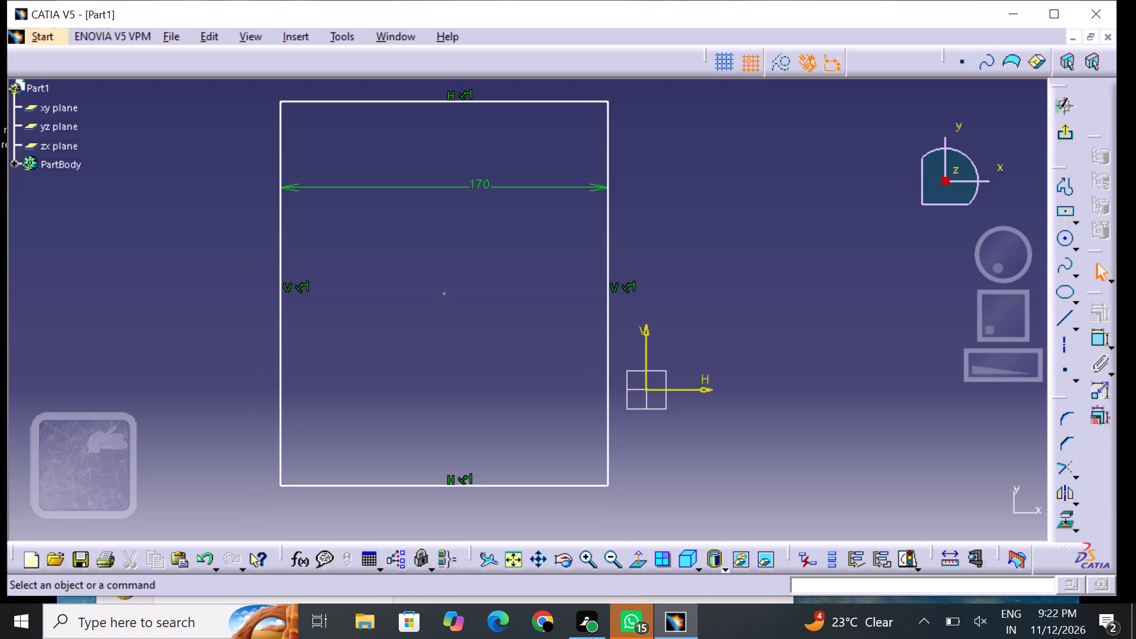
pyautogui.click(1083, 337)
pyautogui.click(1089, 337)
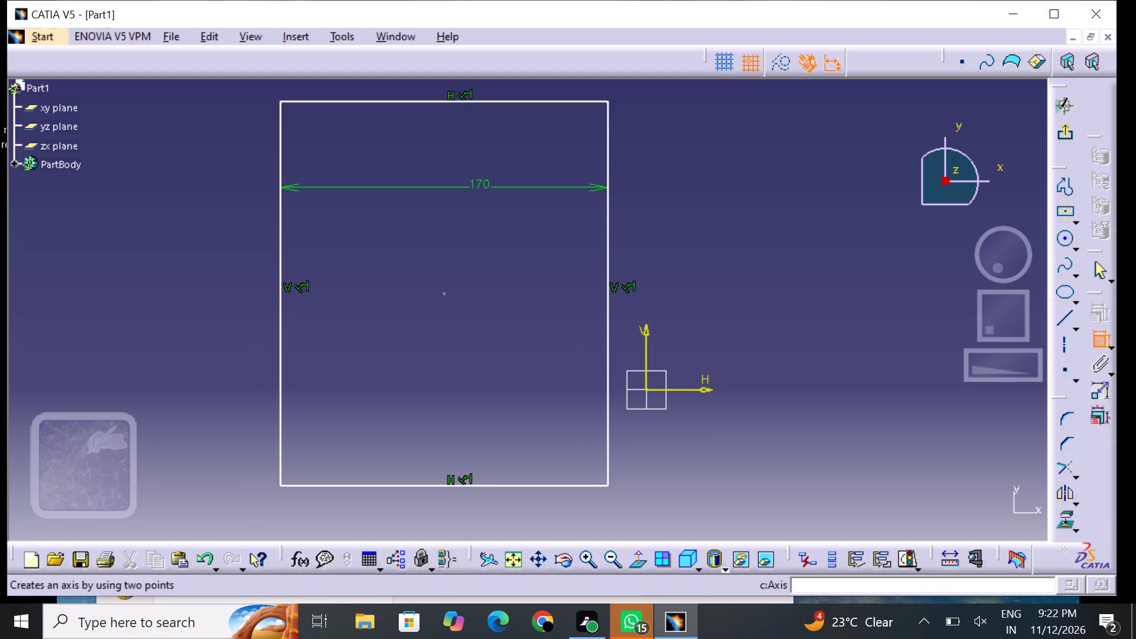
pyautogui.click(612, 301)
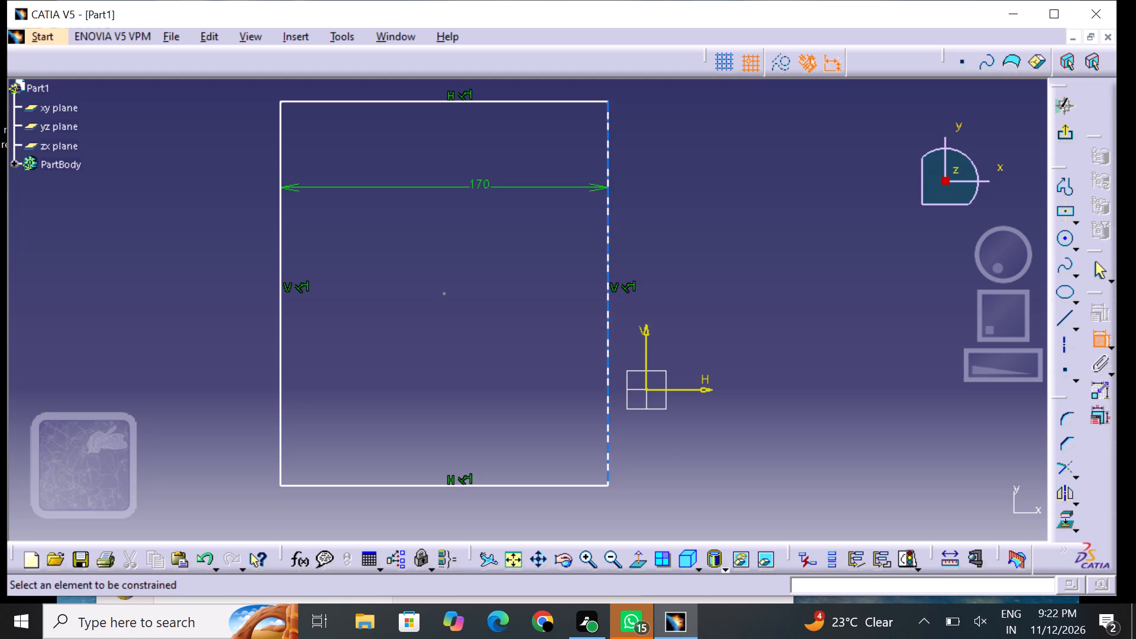
pyautogui.moveTo(603, 314); pyautogui.dragTo(611, 314)
pyautogui.click(643, 314)
pyautogui.doubleClick(644, 308)
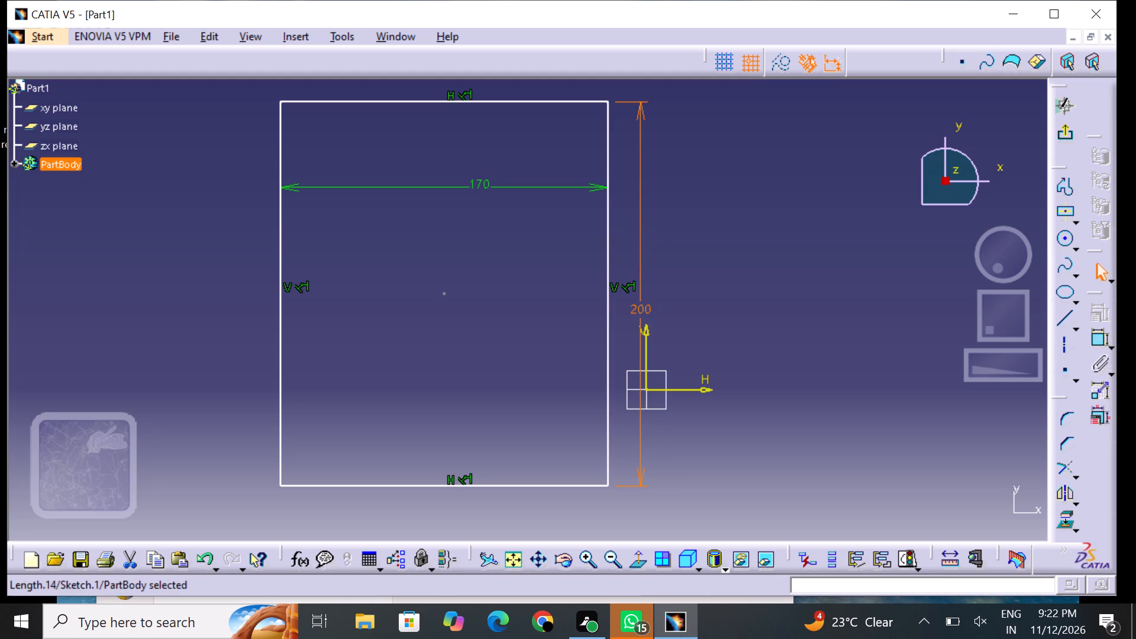
pyautogui.doubleClick(646, 307)
pyautogui.press('BackSpace')
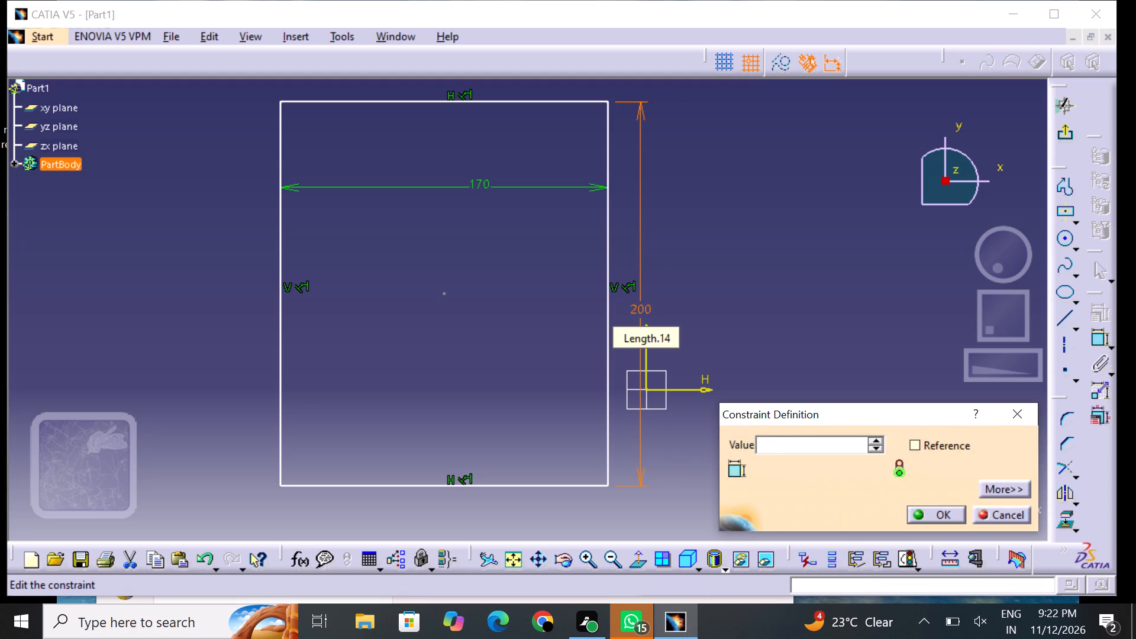
pyautogui.write('60')
pyautogui.press('Return')
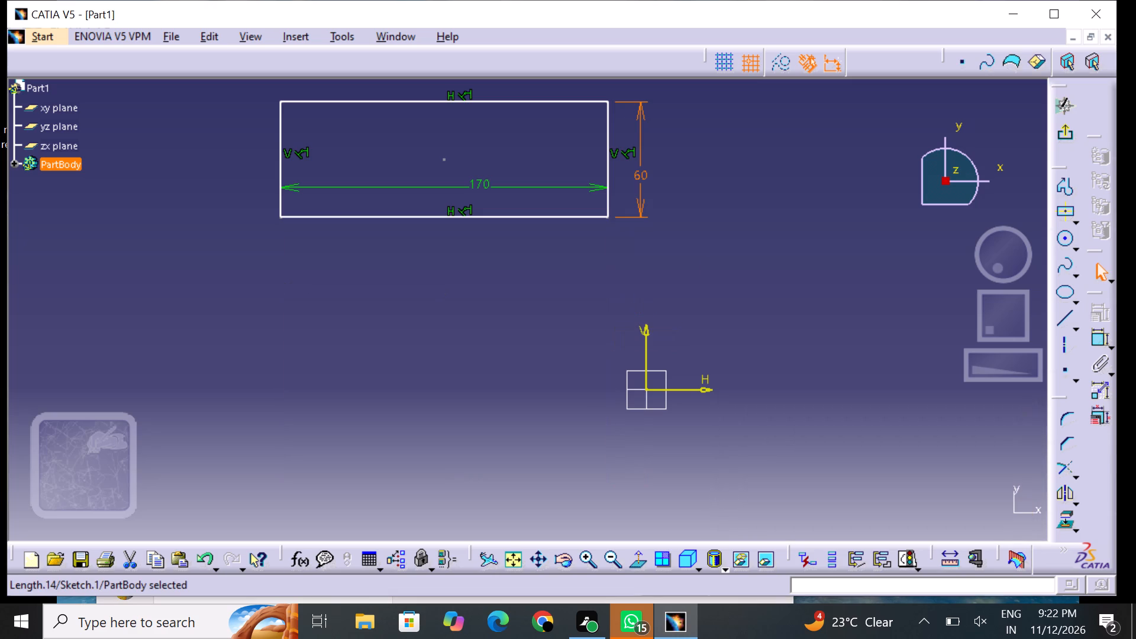
pyautogui.click(714, 266)
# Constrain the rectangle's two vertical edges to be symmetric about the sketch's V axis.
pyautogui.moveTo(718, 241); pyautogui.dragTo(709, 305, button='middle')
pyautogui.click(1101, 338)
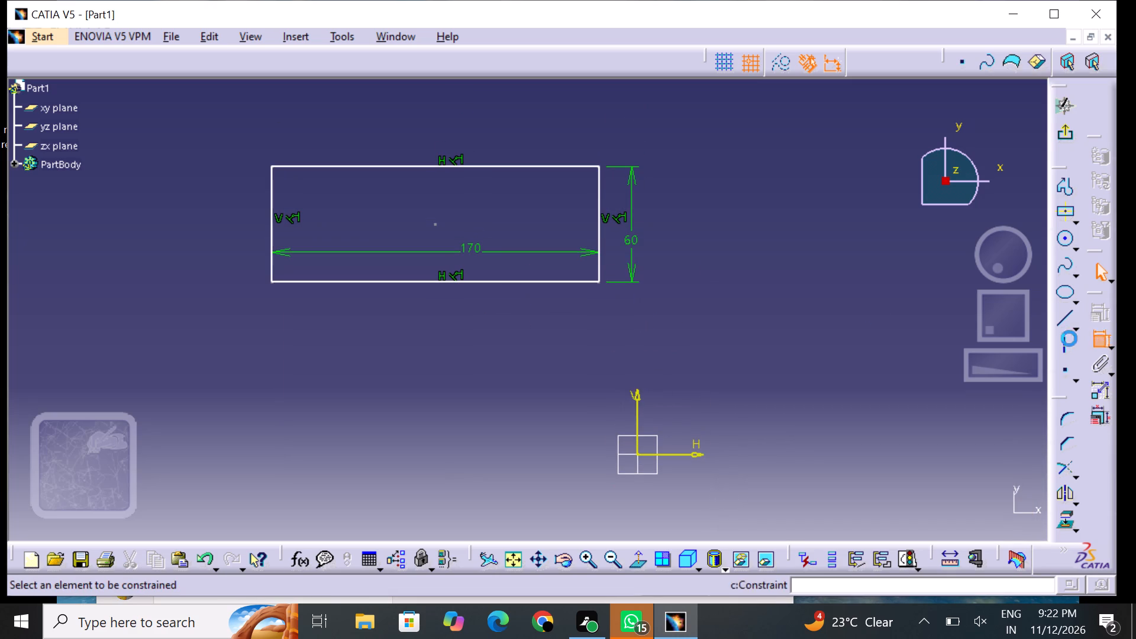
pyautogui.click(270, 228)
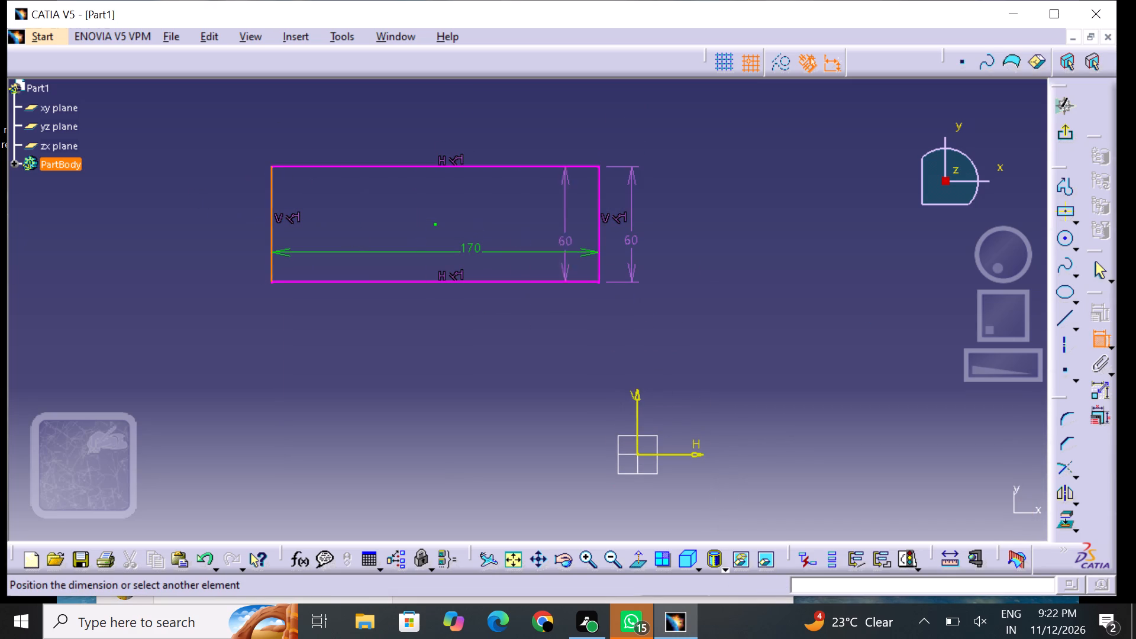
pyautogui.click(598, 238)
pyautogui.rightClick(534, 225)
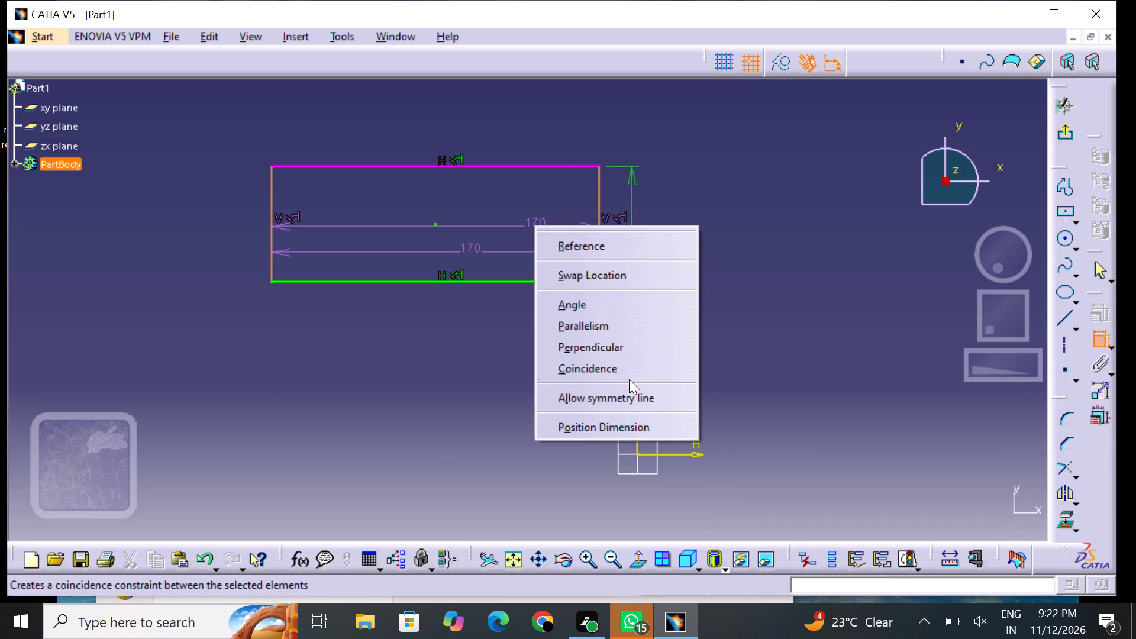
pyautogui.click(632, 391)
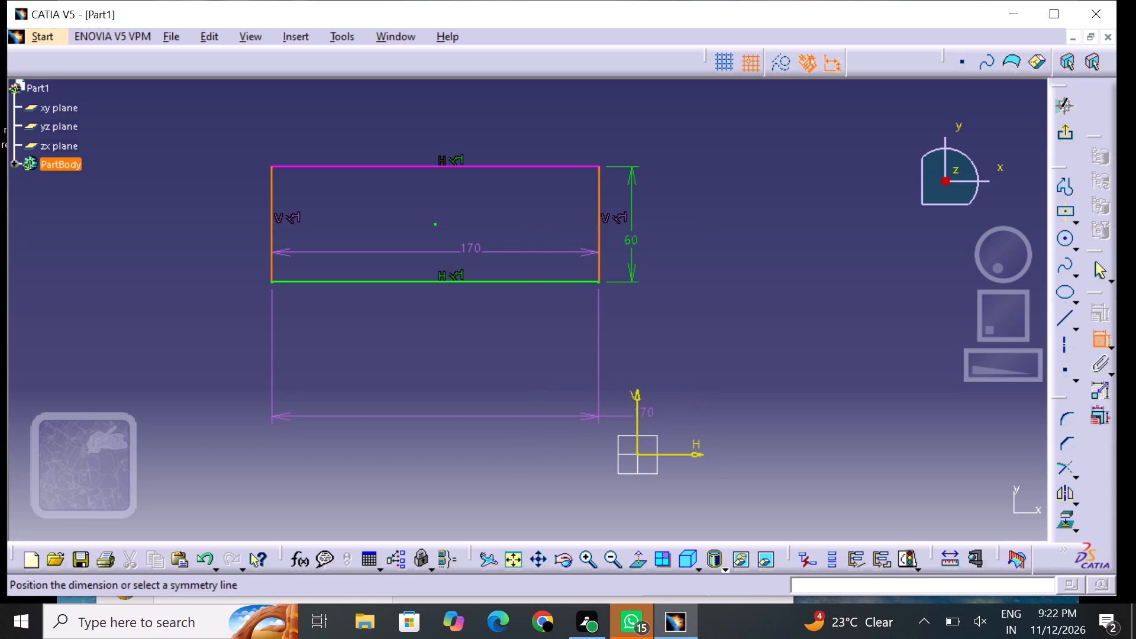
pyautogui.click(637, 414)
# Constrain the rectangle's two horizontal edges to be symmetric about the sketch's H axis.
pyautogui.moveTo(648, 400); pyautogui.dragTo(621, 348, button='middle')
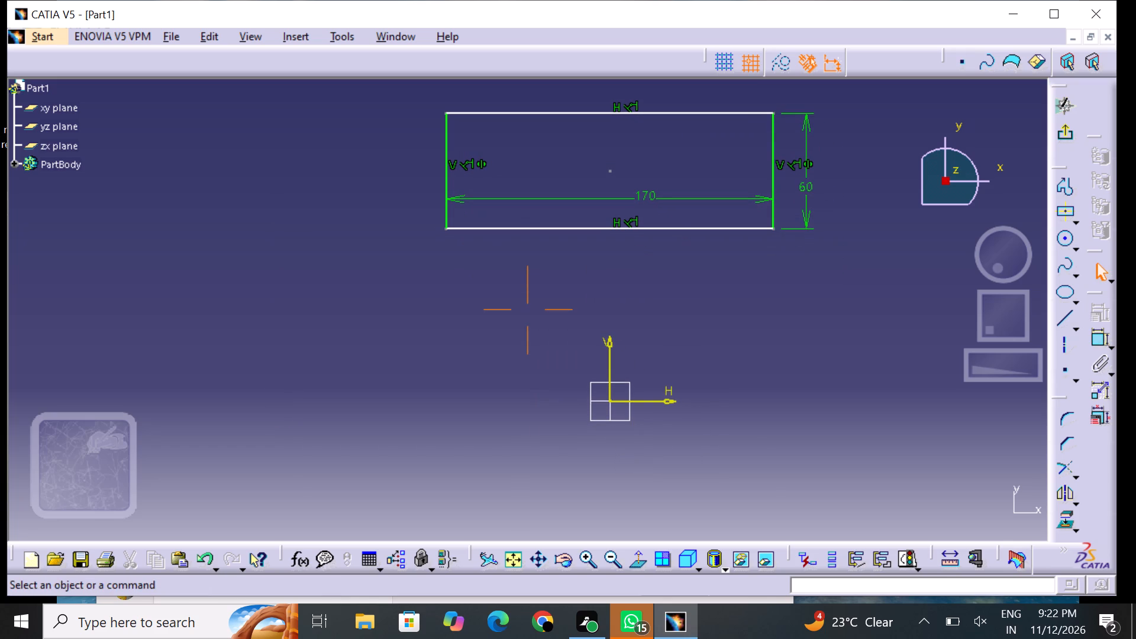
pyautogui.click(1101, 340)
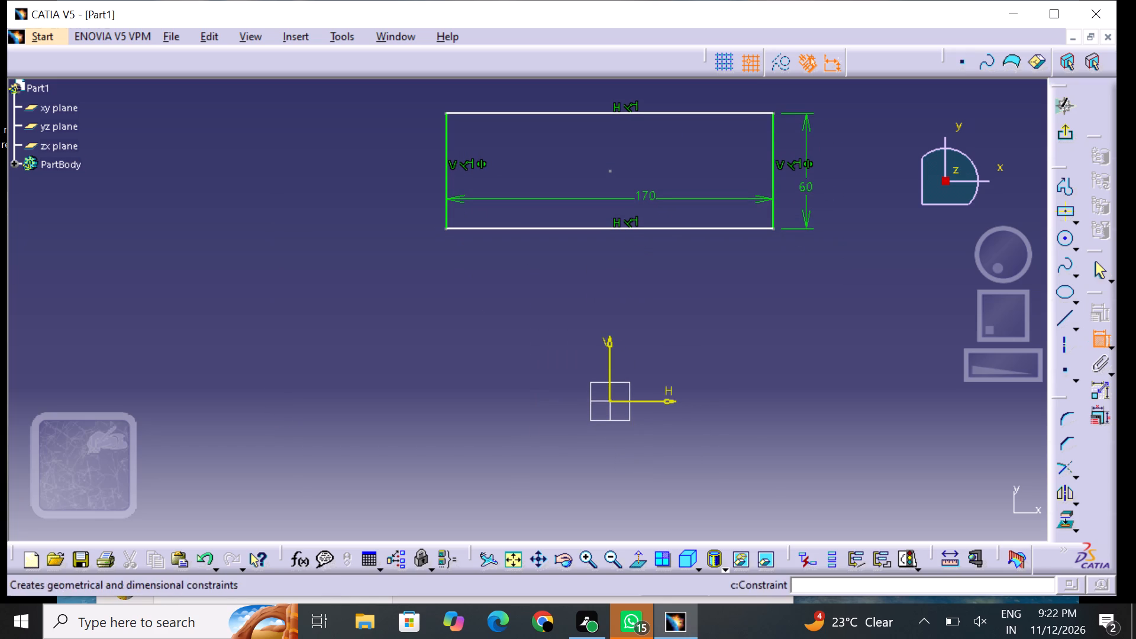
pyautogui.click(661, 110)
pyautogui.click(646, 112)
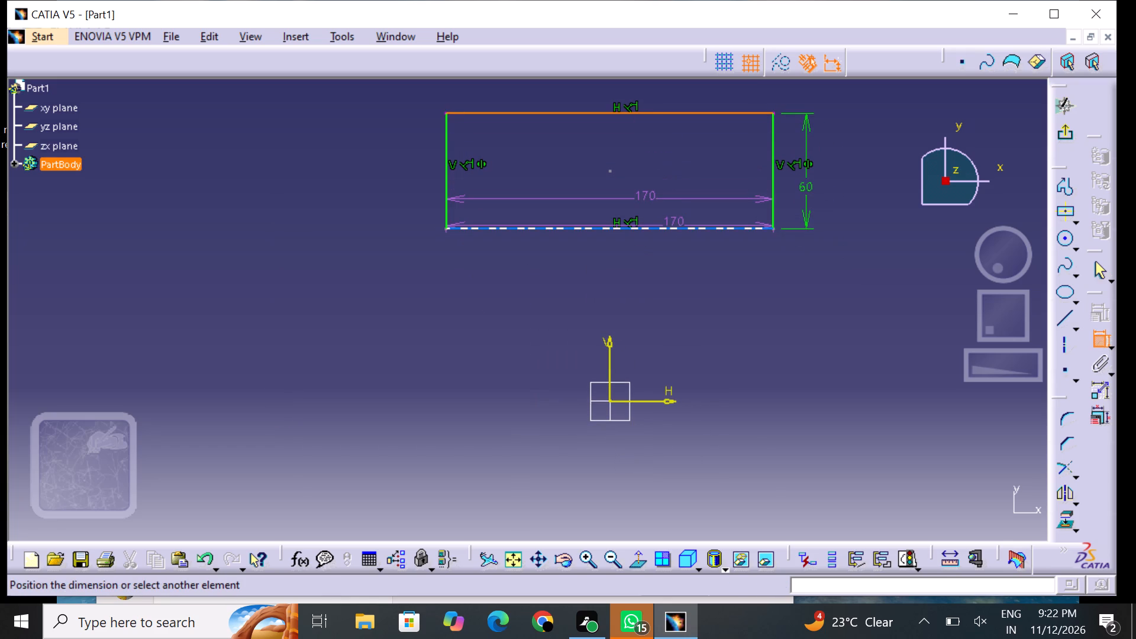
pyautogui.click(676, 229)
pyautogui.rightClick(670, 183)
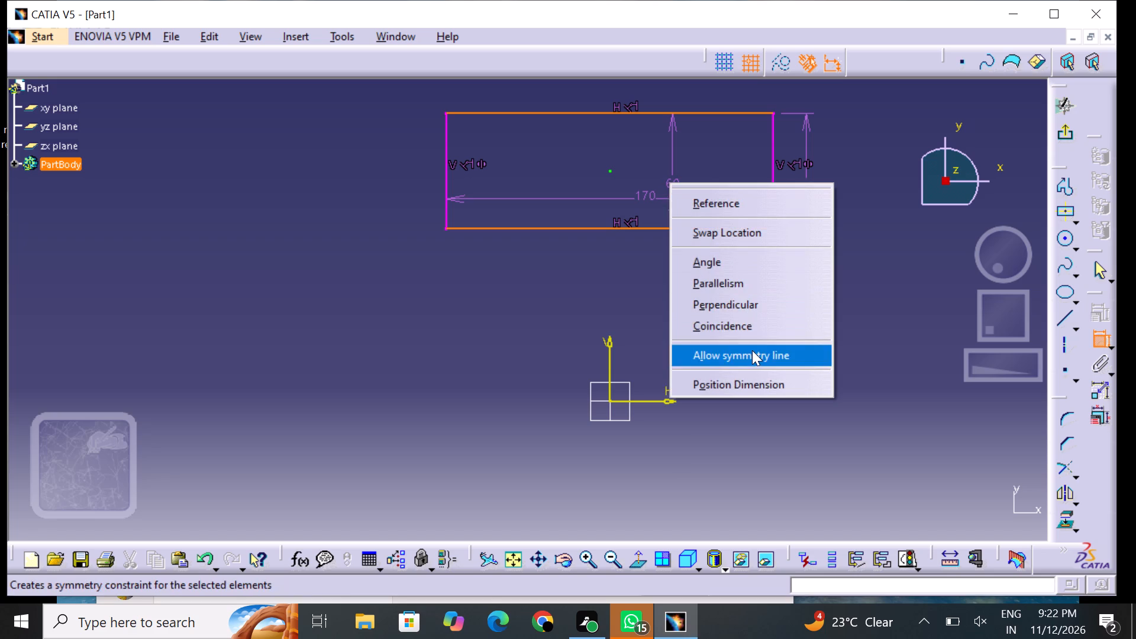
pyautogui.click(752, 350)
pyautogui.click(655, 400)
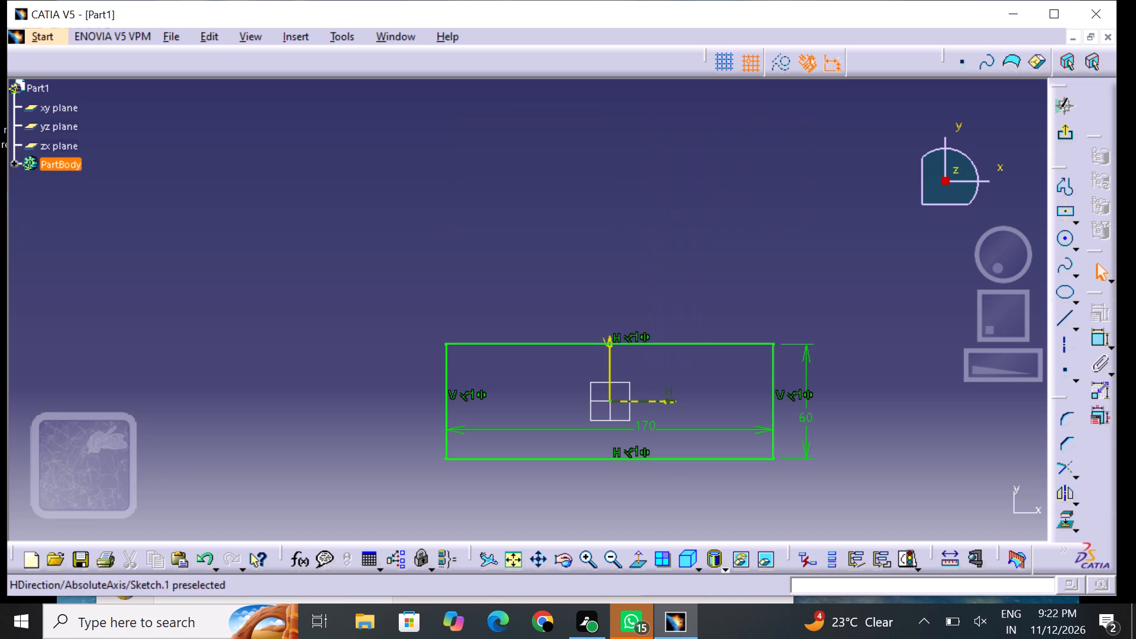
# Exit the rectangle sketch and return to the 3D part.
pyautogui.moveTo(671, 381); pyautogui.dragTo(579, 264, button='middle')
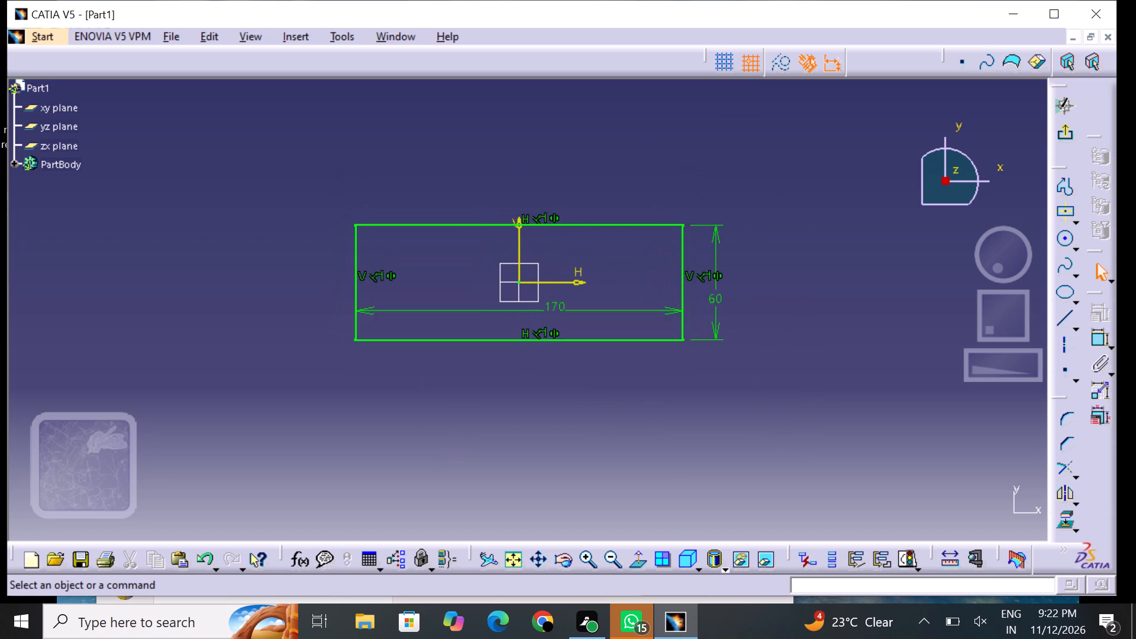
pyautogui.click(1044, 137)
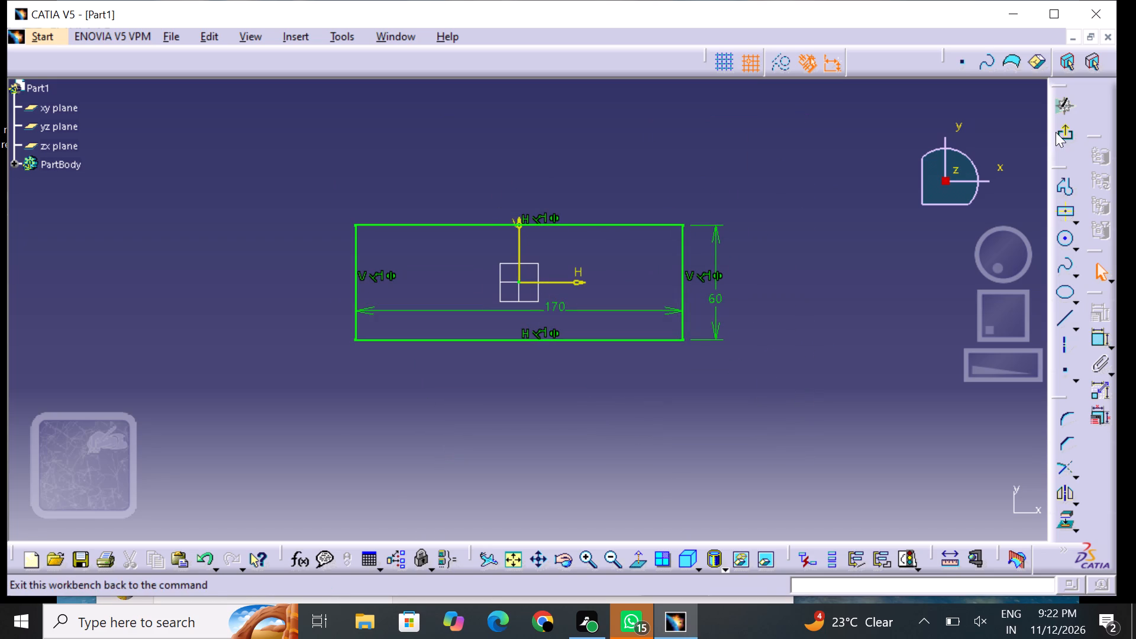
pyautogui.click(1057, 130)
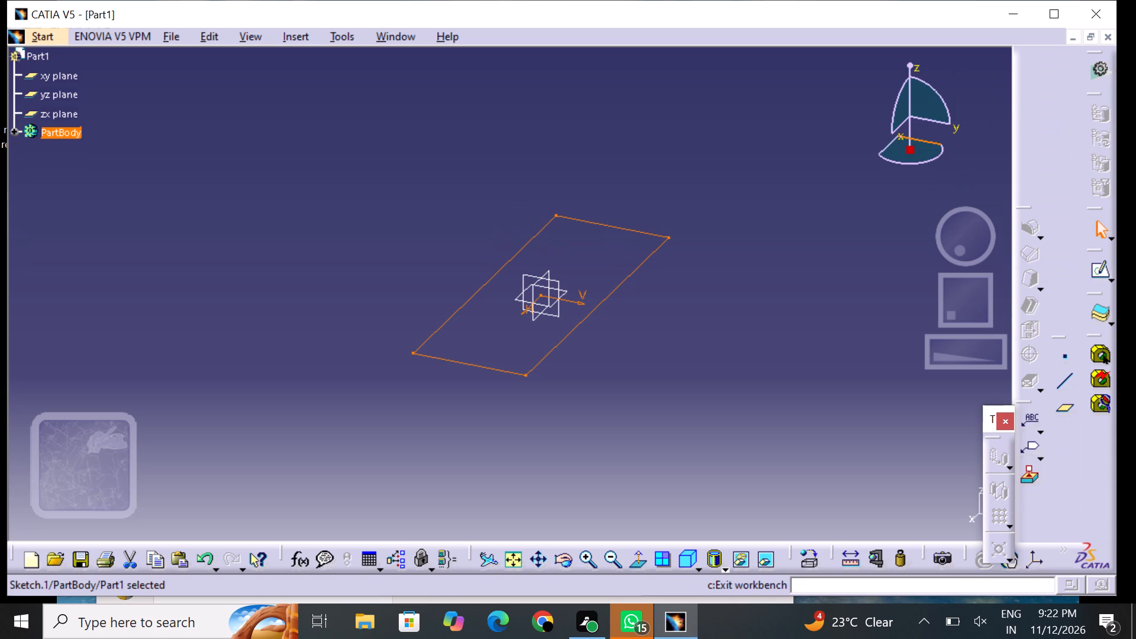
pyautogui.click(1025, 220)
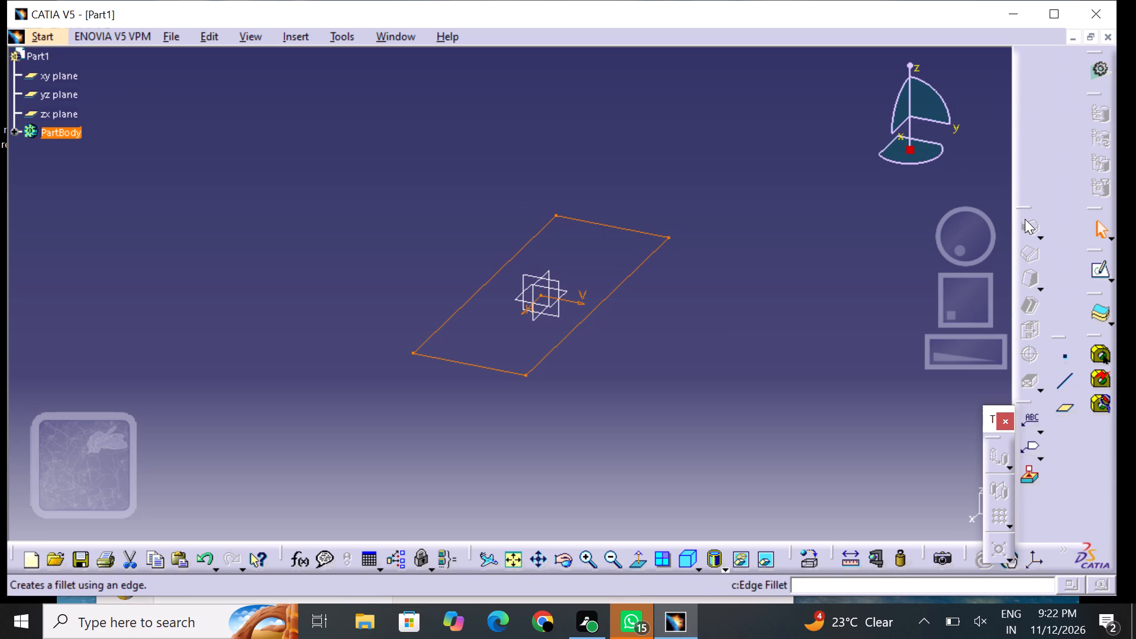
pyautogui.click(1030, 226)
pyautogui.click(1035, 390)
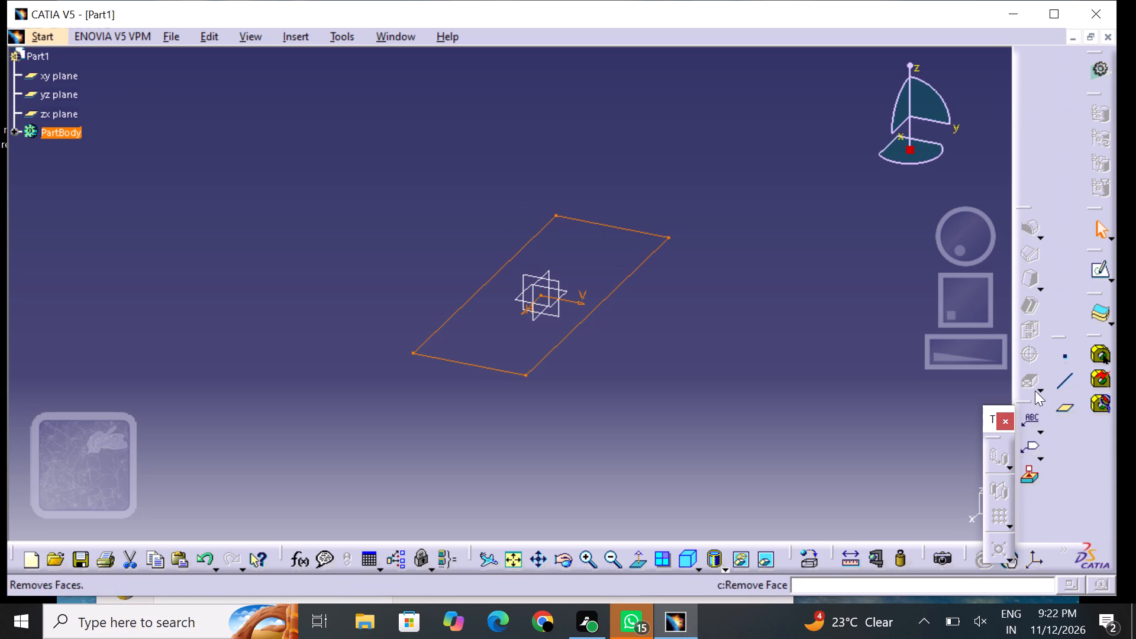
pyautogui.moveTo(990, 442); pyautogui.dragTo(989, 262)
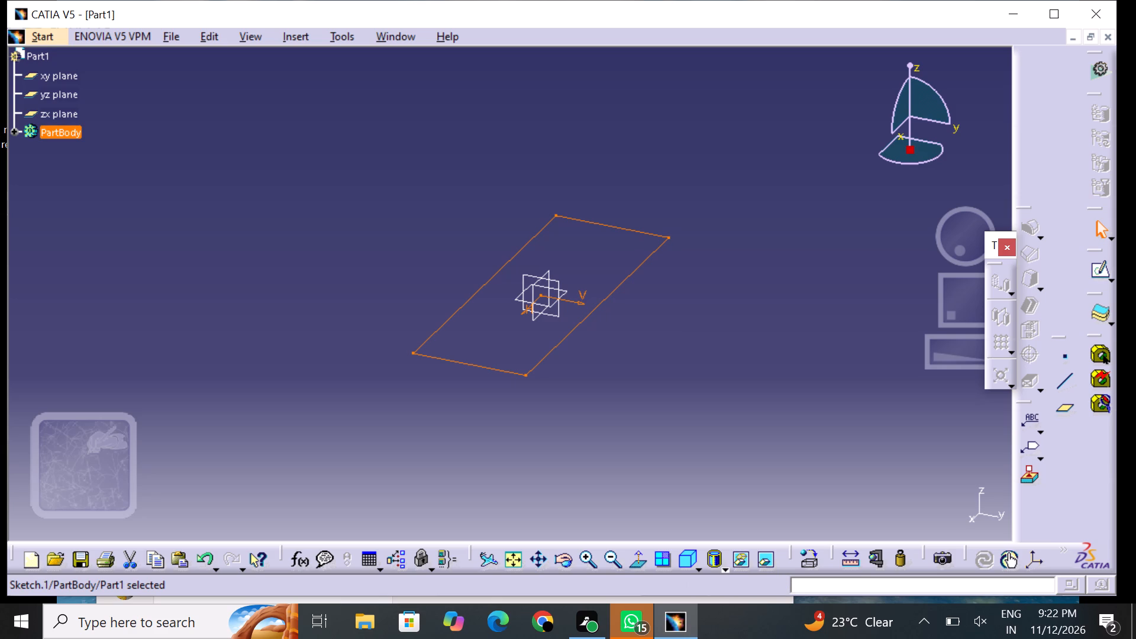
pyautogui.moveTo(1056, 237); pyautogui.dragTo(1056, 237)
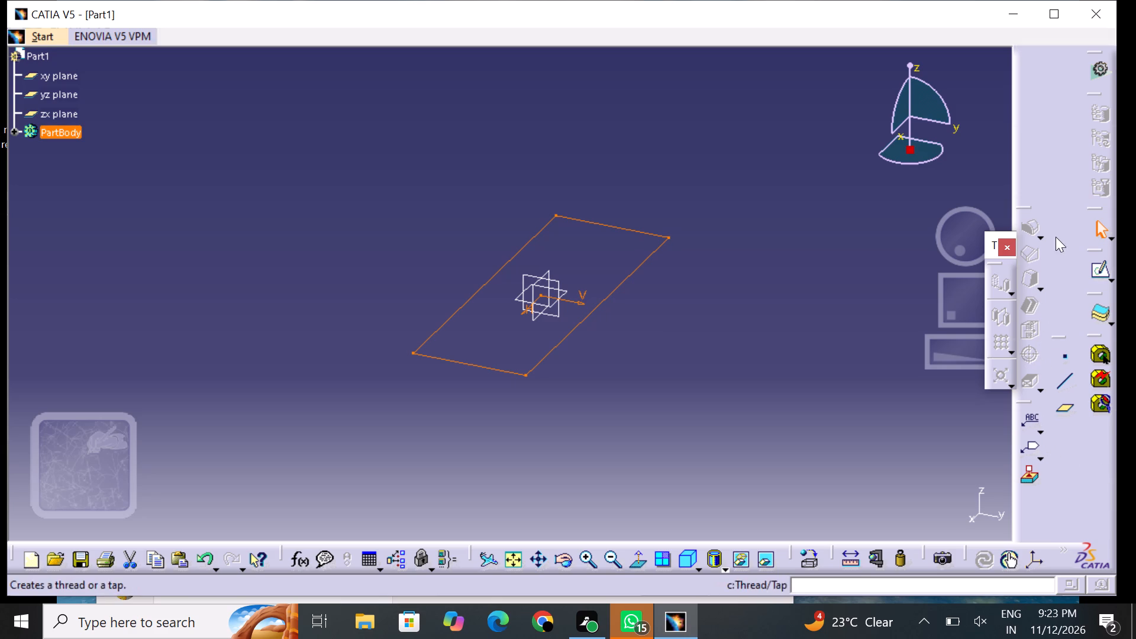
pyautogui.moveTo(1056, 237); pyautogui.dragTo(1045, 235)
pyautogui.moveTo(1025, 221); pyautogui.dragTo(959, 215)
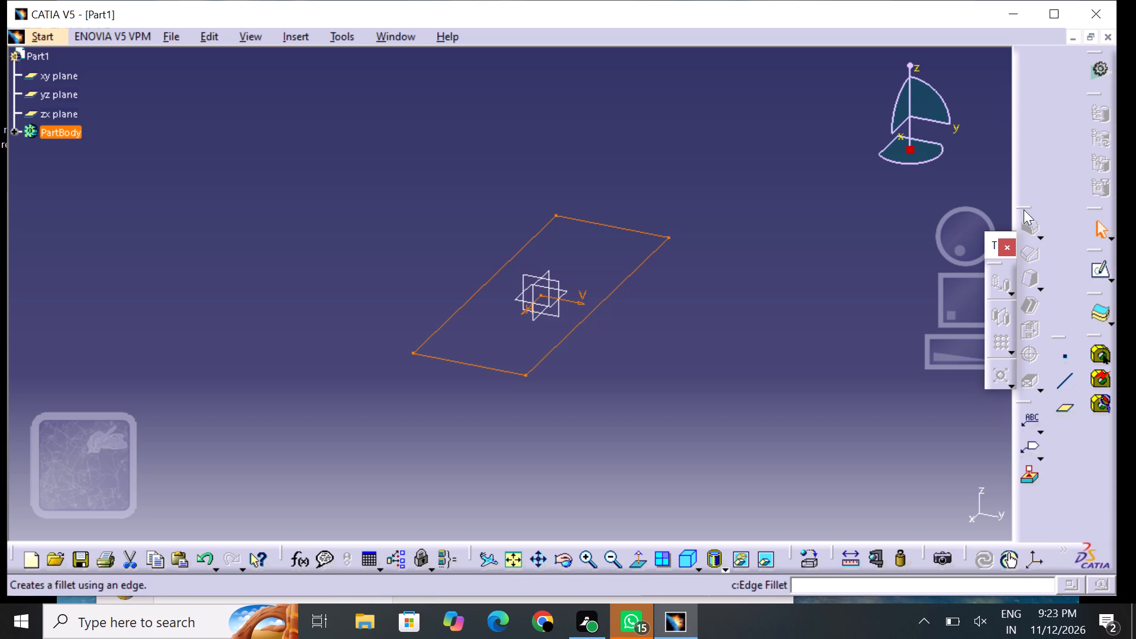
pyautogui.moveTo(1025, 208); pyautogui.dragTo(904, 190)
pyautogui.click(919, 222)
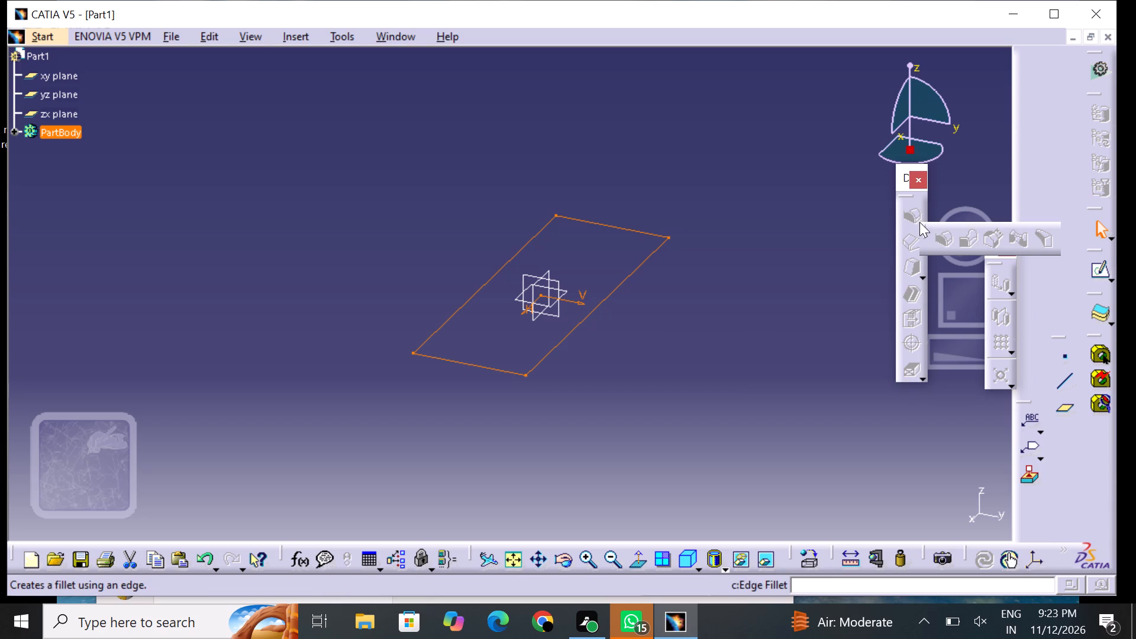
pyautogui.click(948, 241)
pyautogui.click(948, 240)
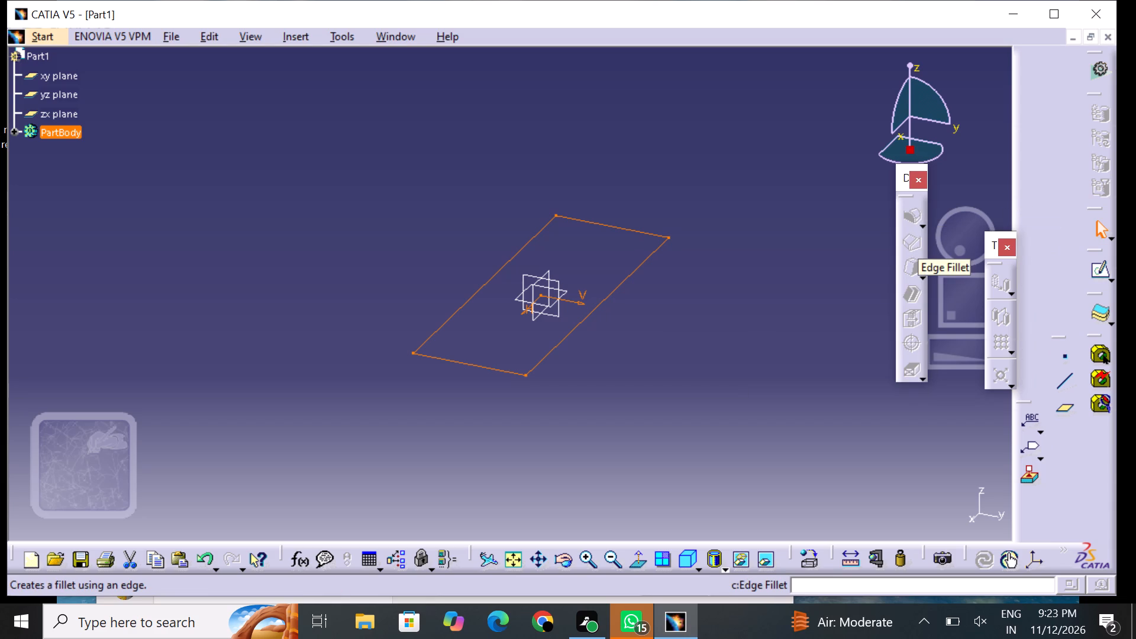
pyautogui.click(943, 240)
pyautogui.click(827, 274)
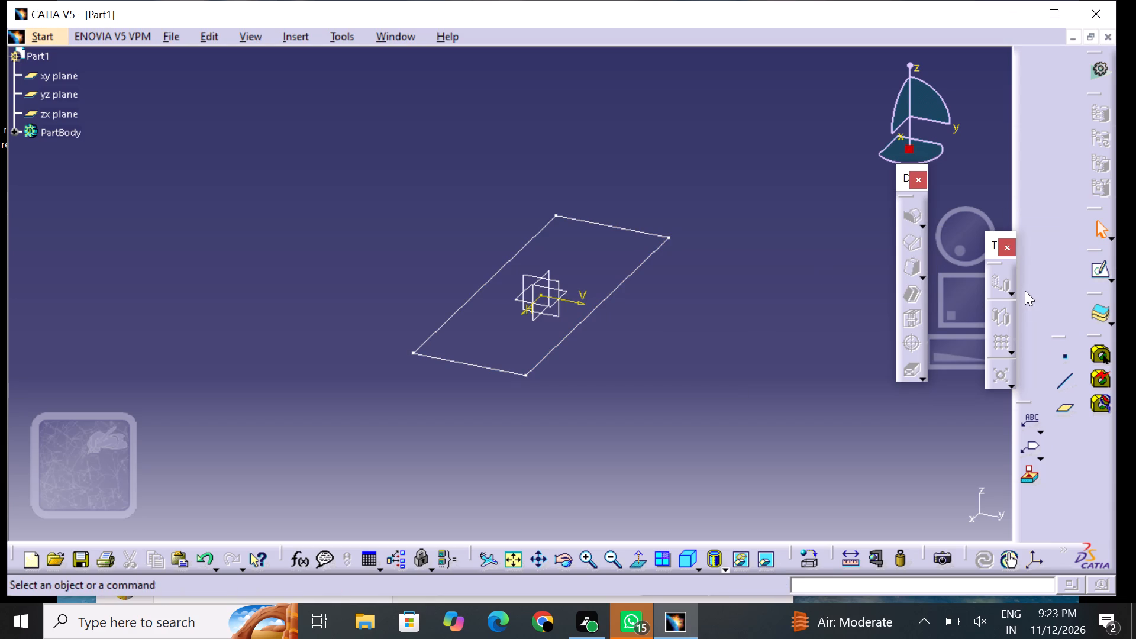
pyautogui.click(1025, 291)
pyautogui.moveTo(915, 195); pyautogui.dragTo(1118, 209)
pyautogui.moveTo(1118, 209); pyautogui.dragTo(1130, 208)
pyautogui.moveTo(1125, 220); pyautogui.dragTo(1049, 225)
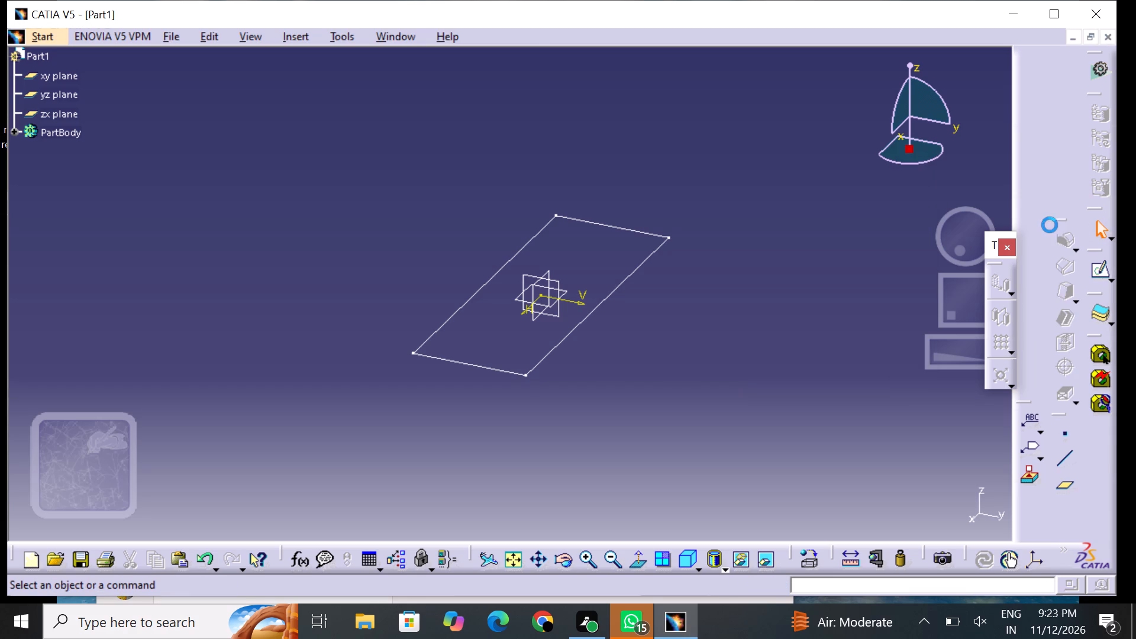
# Create a Pad from the 170 by 60 mm rectangle sketch with a length of 20 mm.
pyautogui.moveTo(278, 19); pyautogui.dragTo(289, 25)
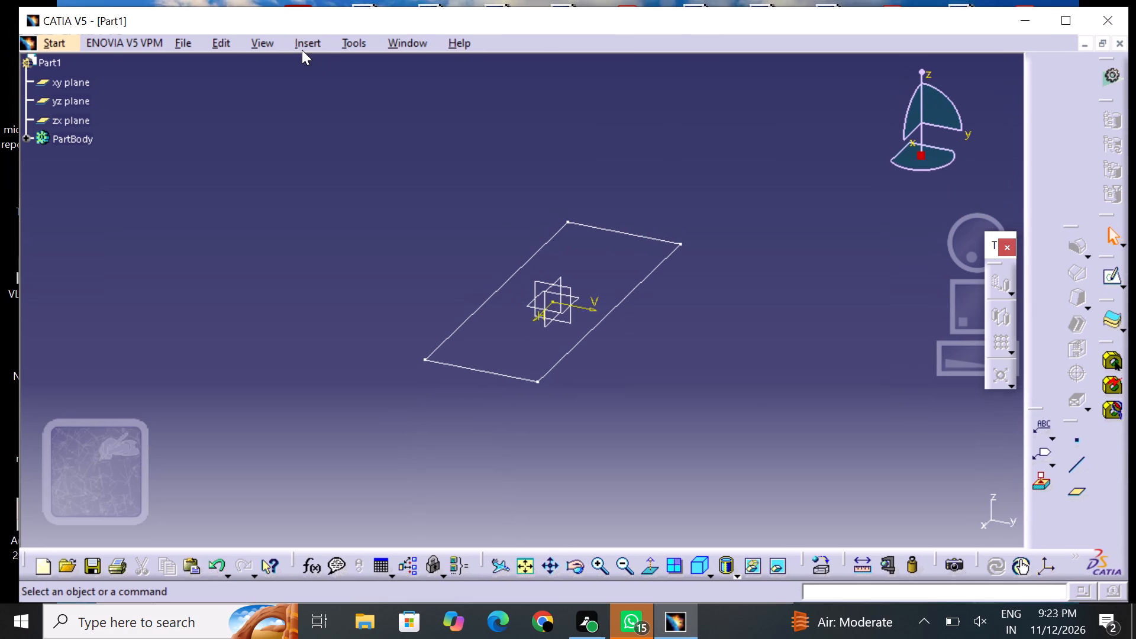
pyautogui.click(306, 50)
pyautogui.click(400, 302)
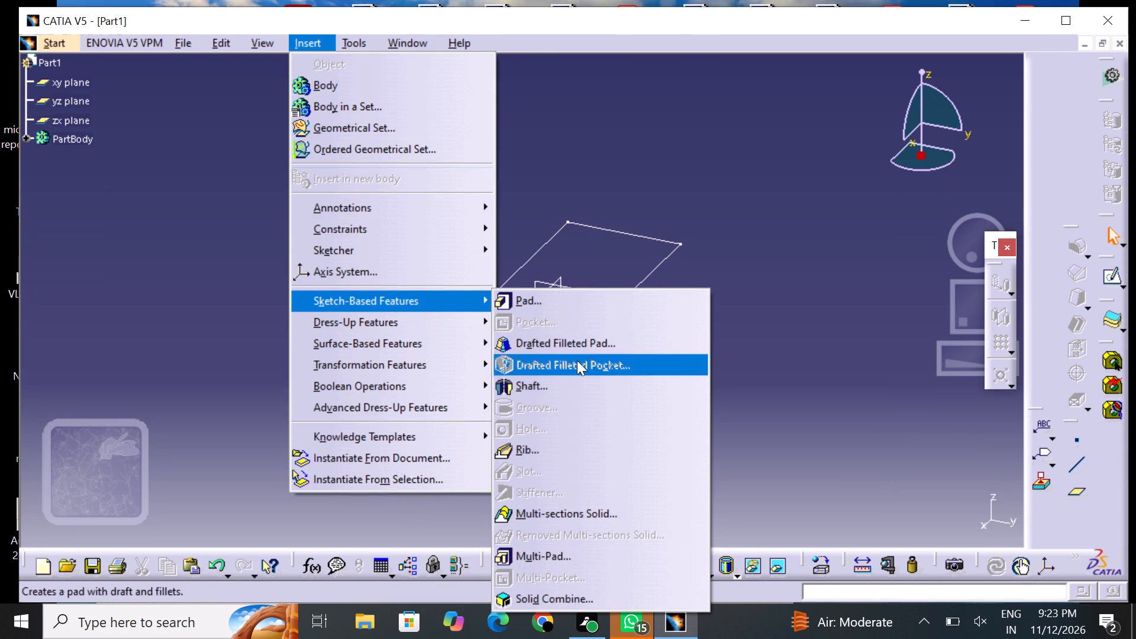
pyautogui.click(579, 299)
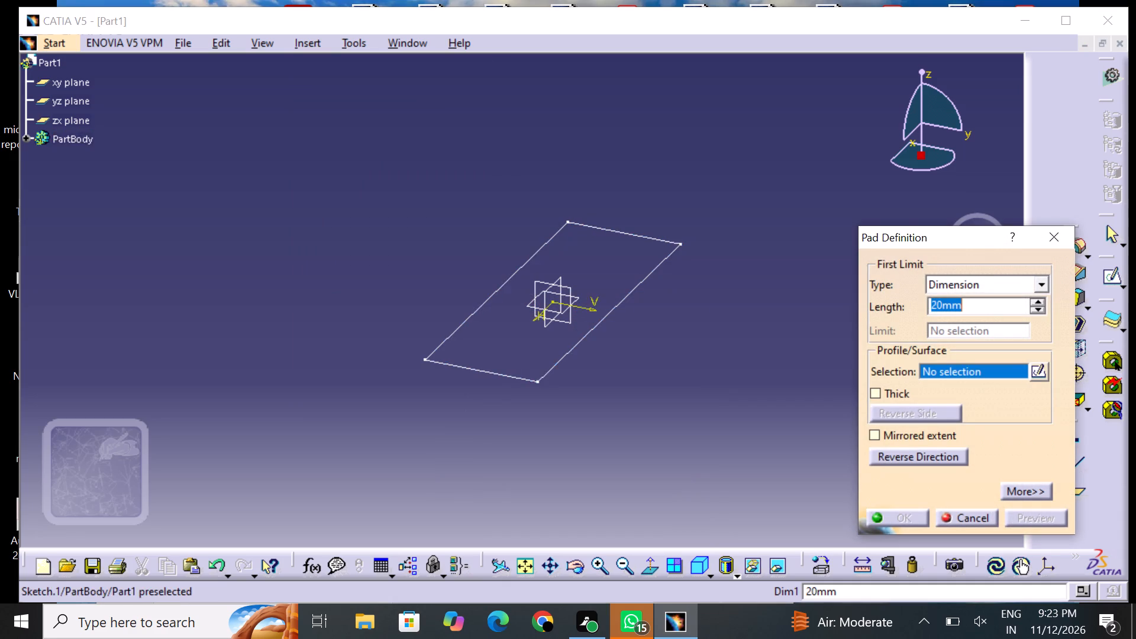
pyautogui.click(603, 324)
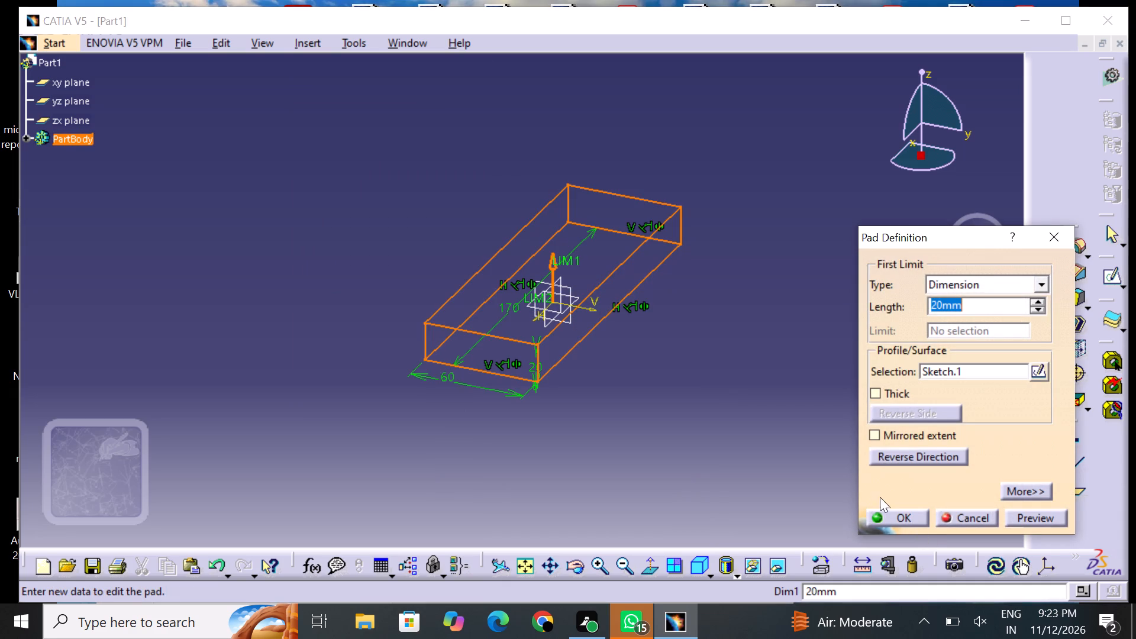
pyautogui.moveTo(904, 505); pyautogui.dragTo(907, 514)
pyautogui.click(907, 514)
pyautogui.click(772, 439)
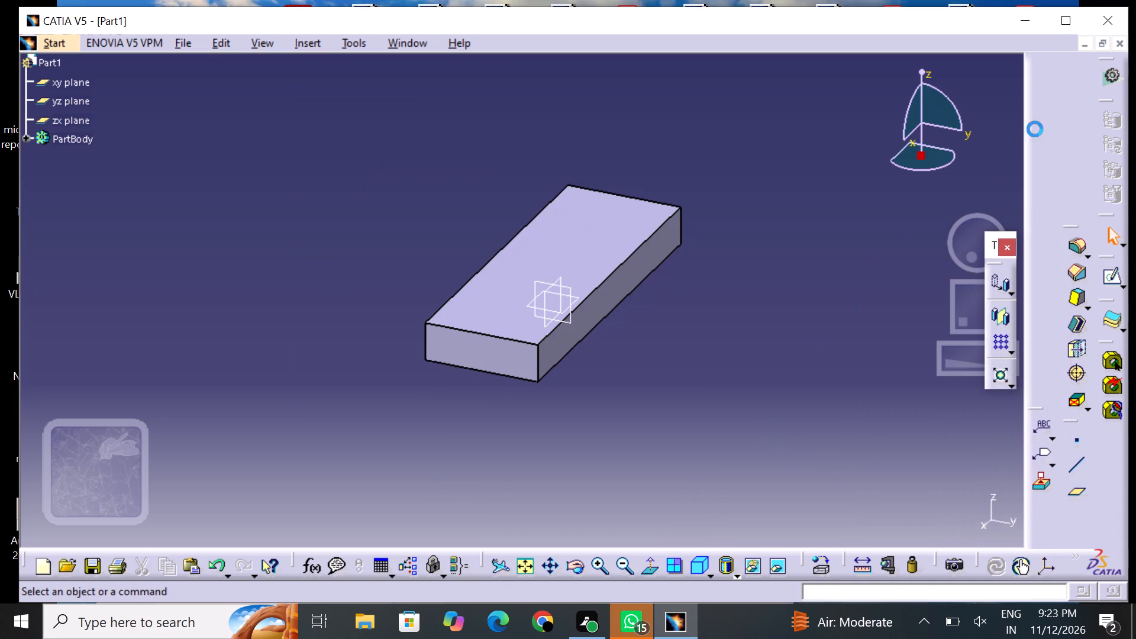
# Maximize the modeling window.
pyautogui.click(1074, 27)
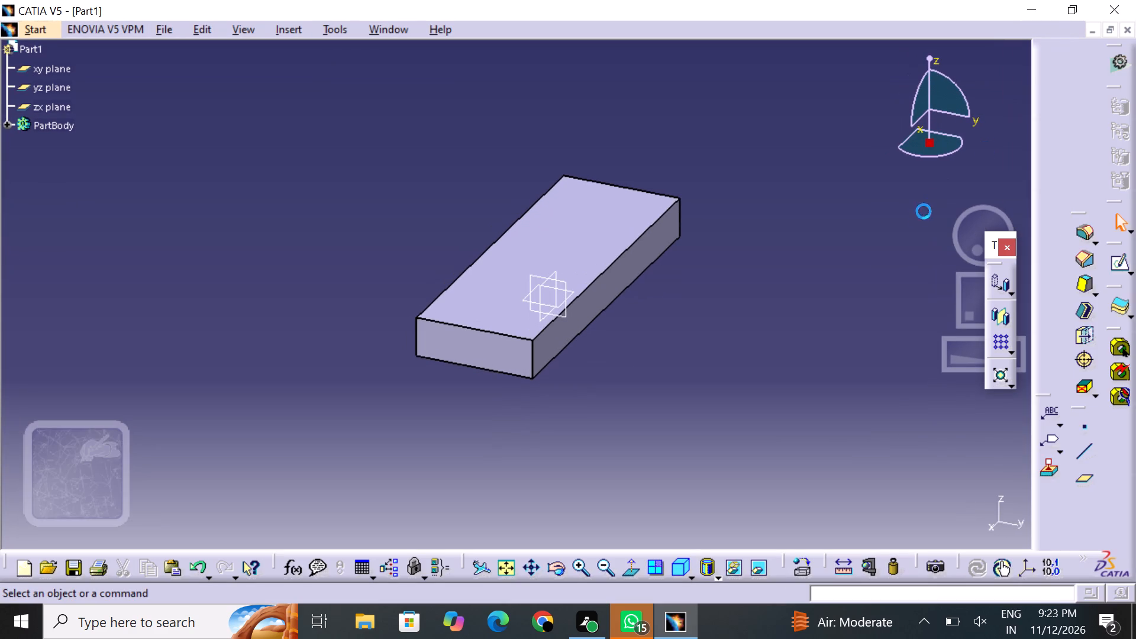
pyautogui.click(911, 236)
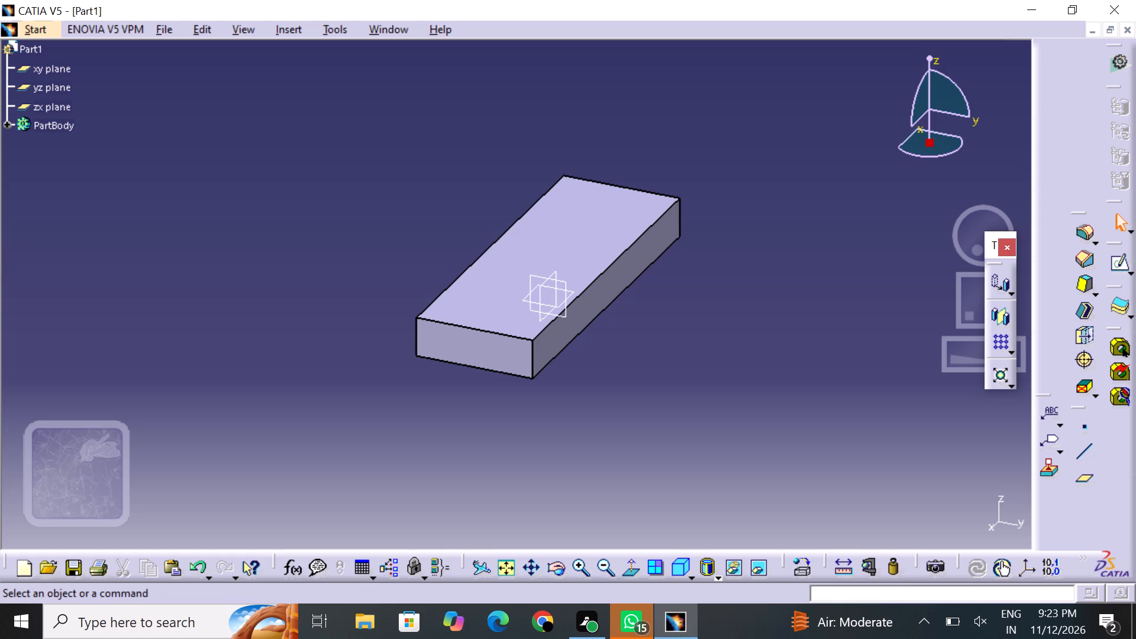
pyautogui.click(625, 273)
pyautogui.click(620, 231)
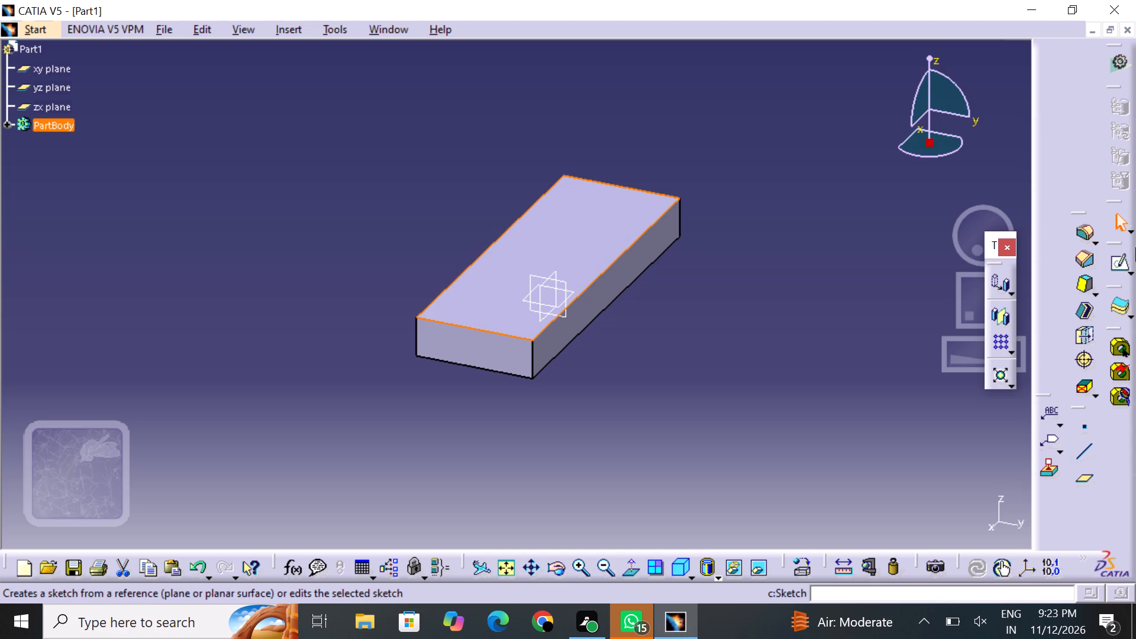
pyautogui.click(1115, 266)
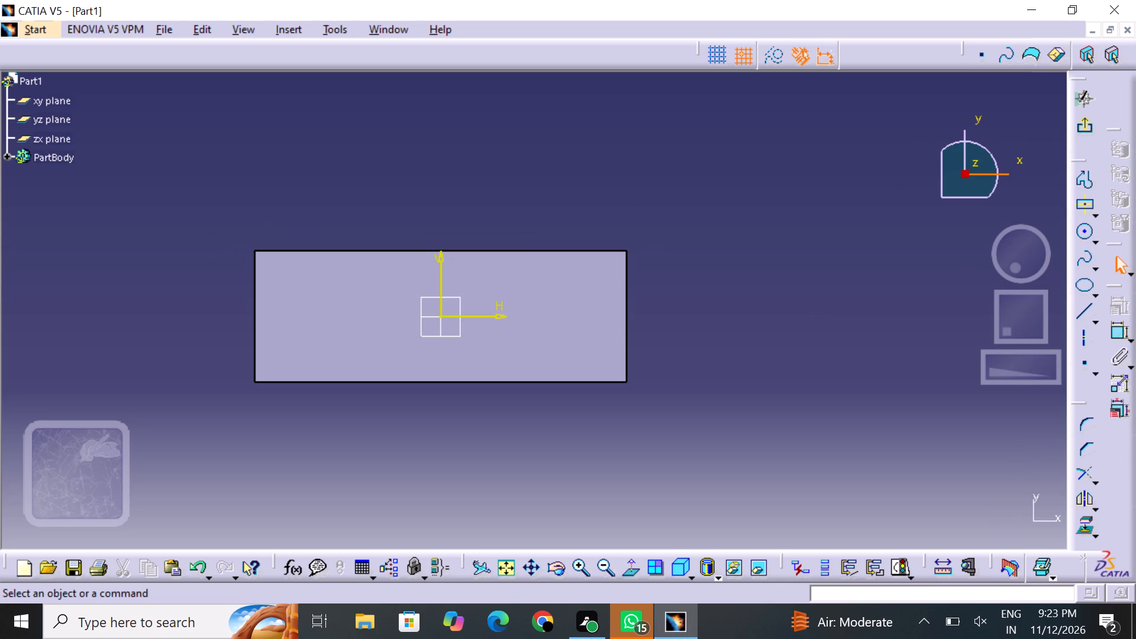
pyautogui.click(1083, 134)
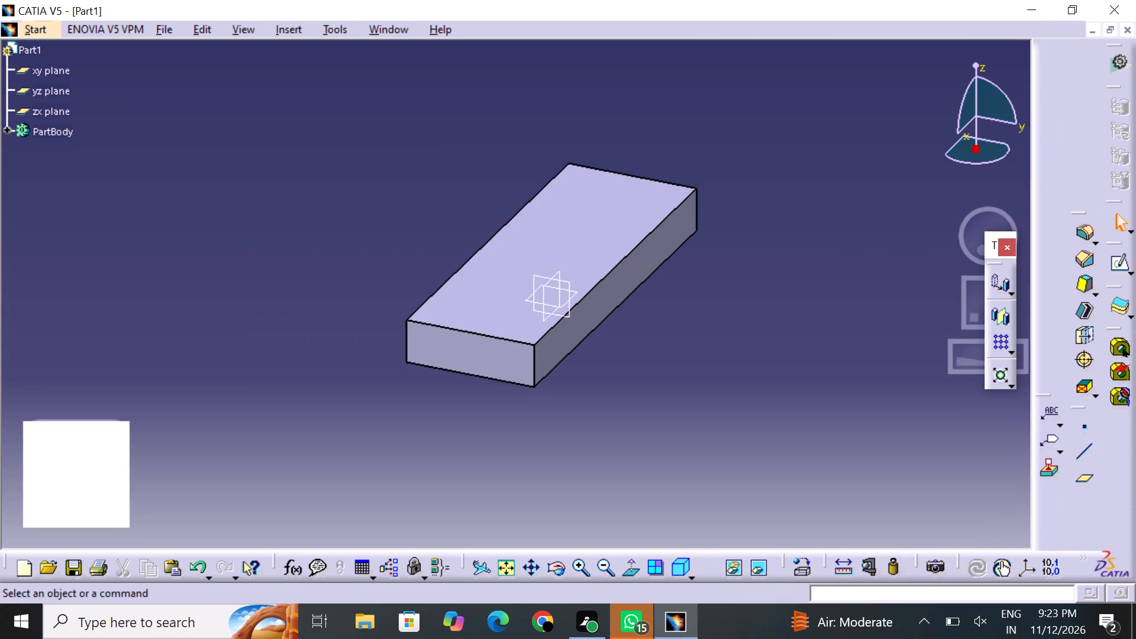
# Open a new sketch on the block's long side face, parallel to the zx plane.
pyautogui.click(634, 269)
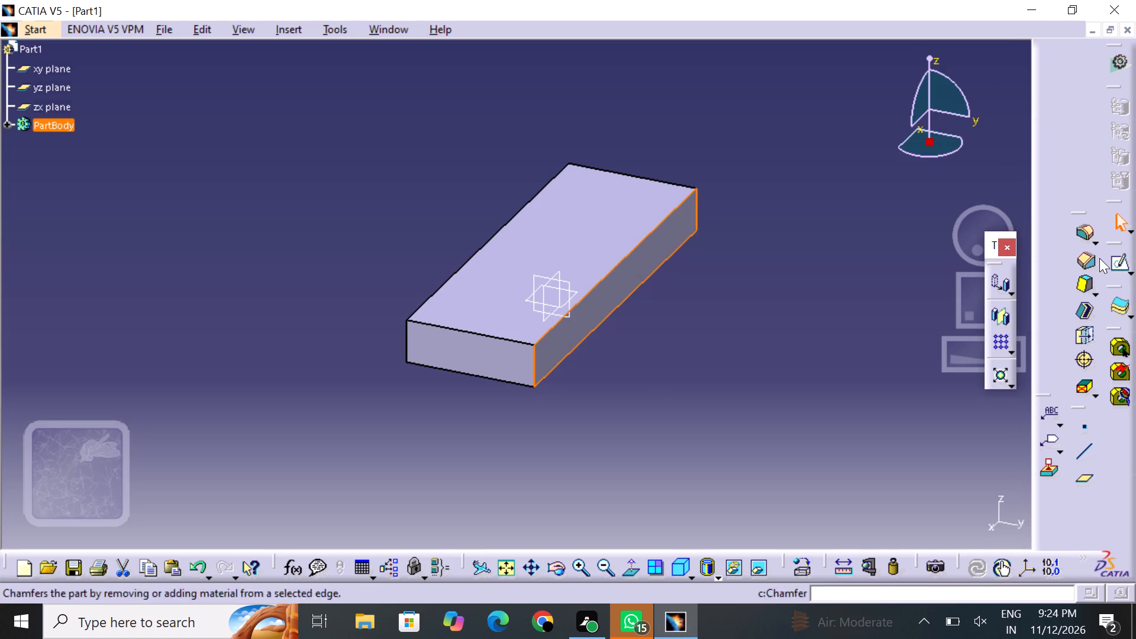
pyautogui.click(1109, 260)
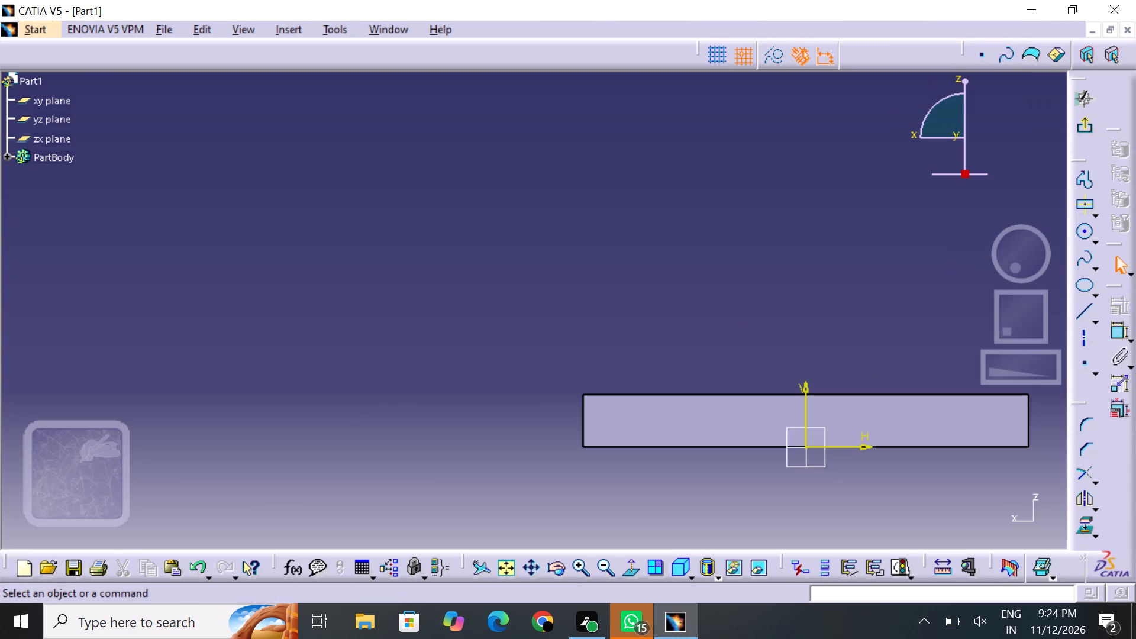
pyautogui.moveTo(704, 332); pyautogui.dragTo(419, 214, button='middle')
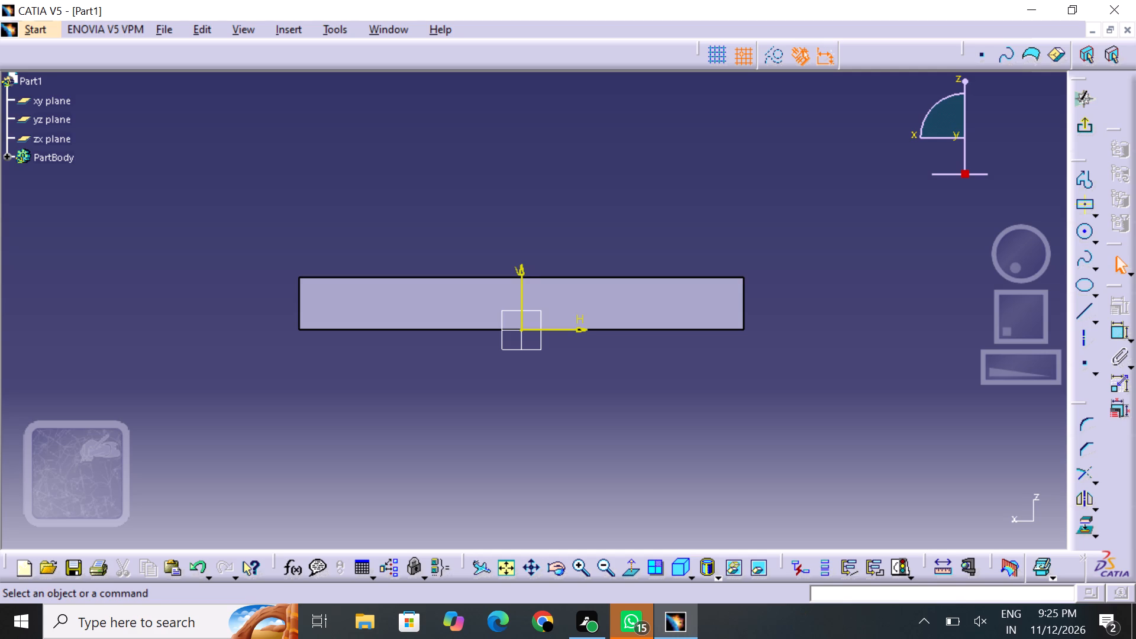
# Start a sketch profile at (-30, 20) on the block's top edge and draw lines through (-30, 100), (30, 100), (30, 70), (-10, 70) and (-10, 50) mm.
pyautogui.moveTo(595, 237); pyautogui.dragTo(595, 238, button='middle')
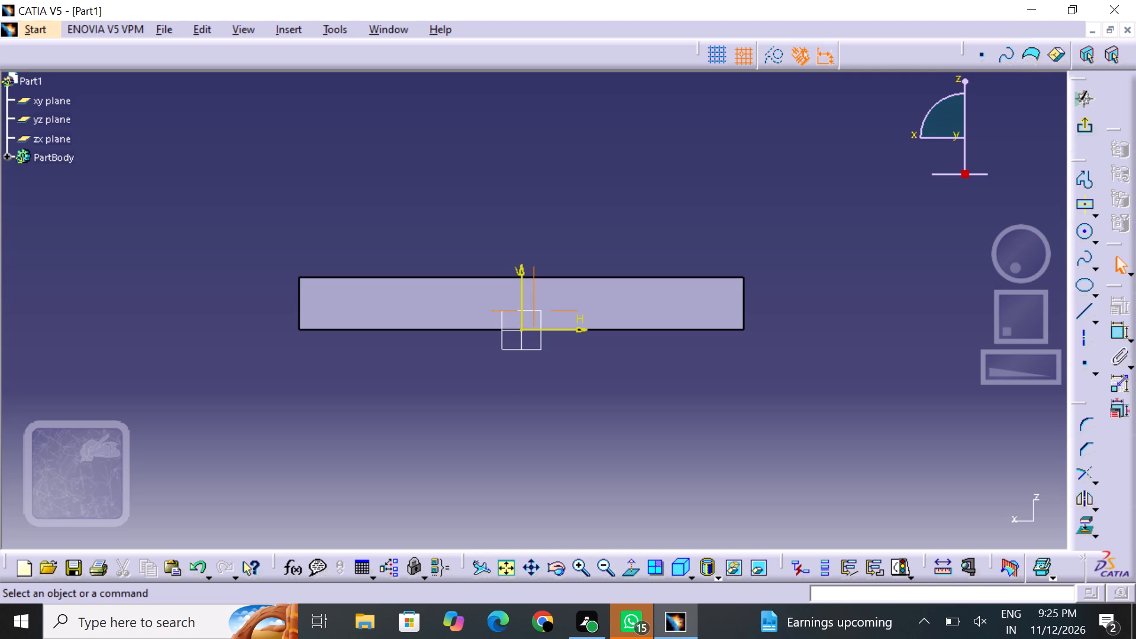
pyautogui.moveTo(595, 238); pyautogui.dragTo(593, 291, button='middle')
pyautogui.click(1090, 180)
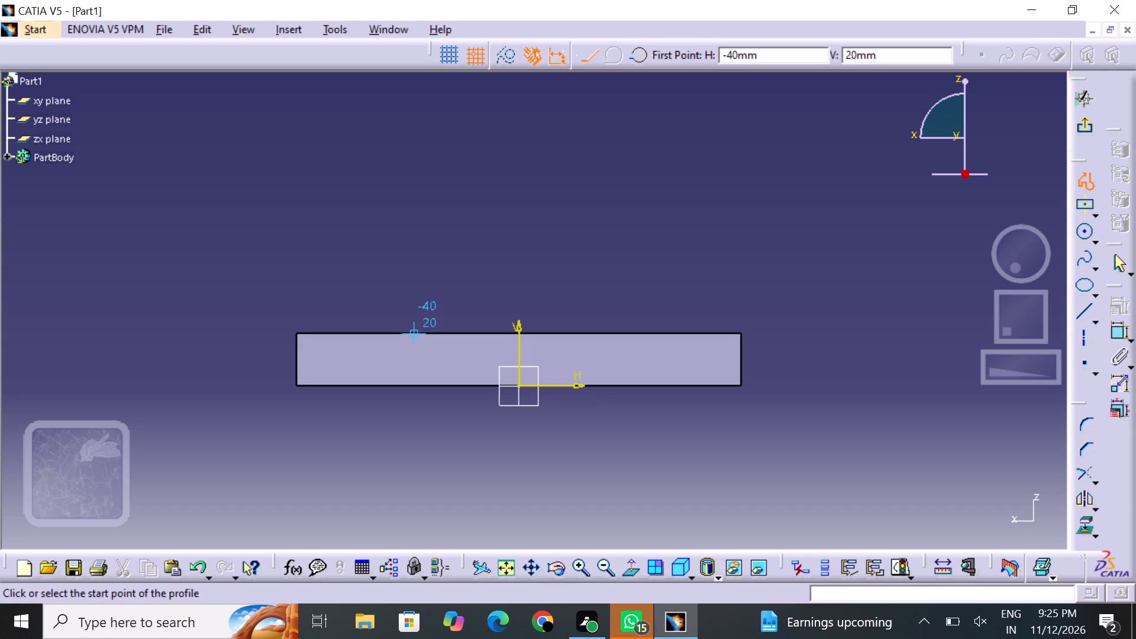
pyautogui.click(435, 329)
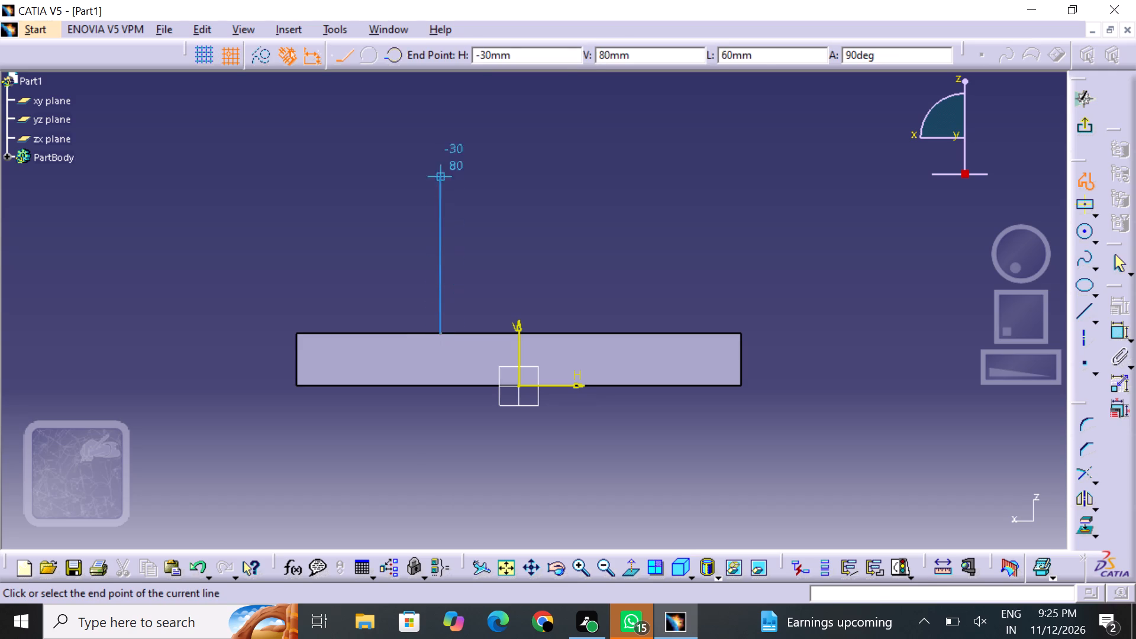
pyautogui.click(452, 128)
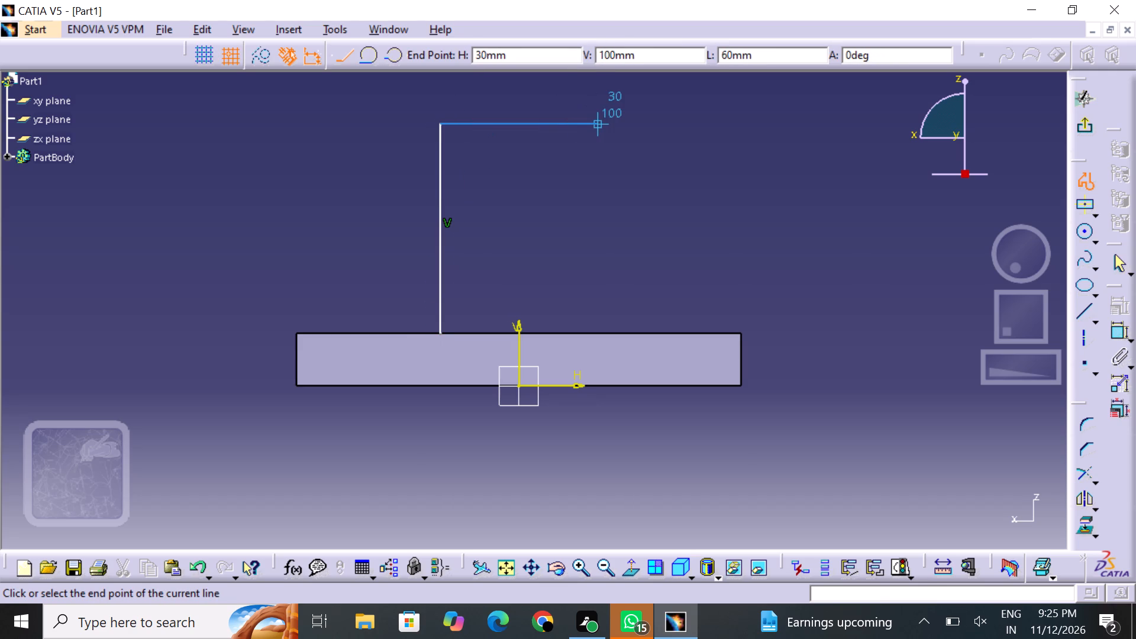
pyautogui.click(586, 128)
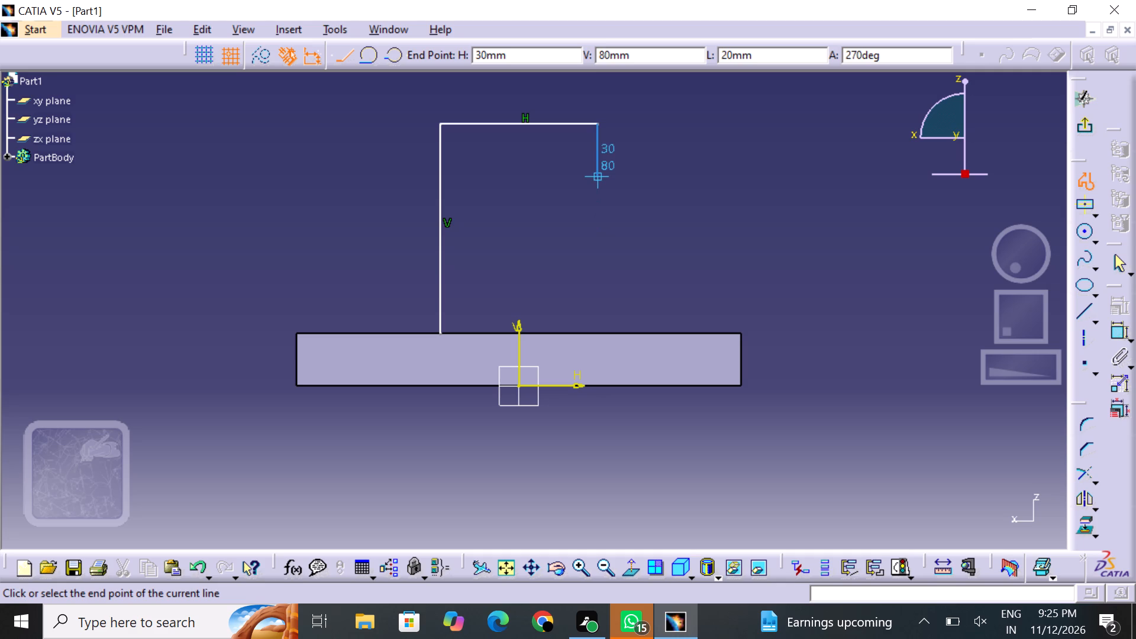
pyautogui.click(593, 197)
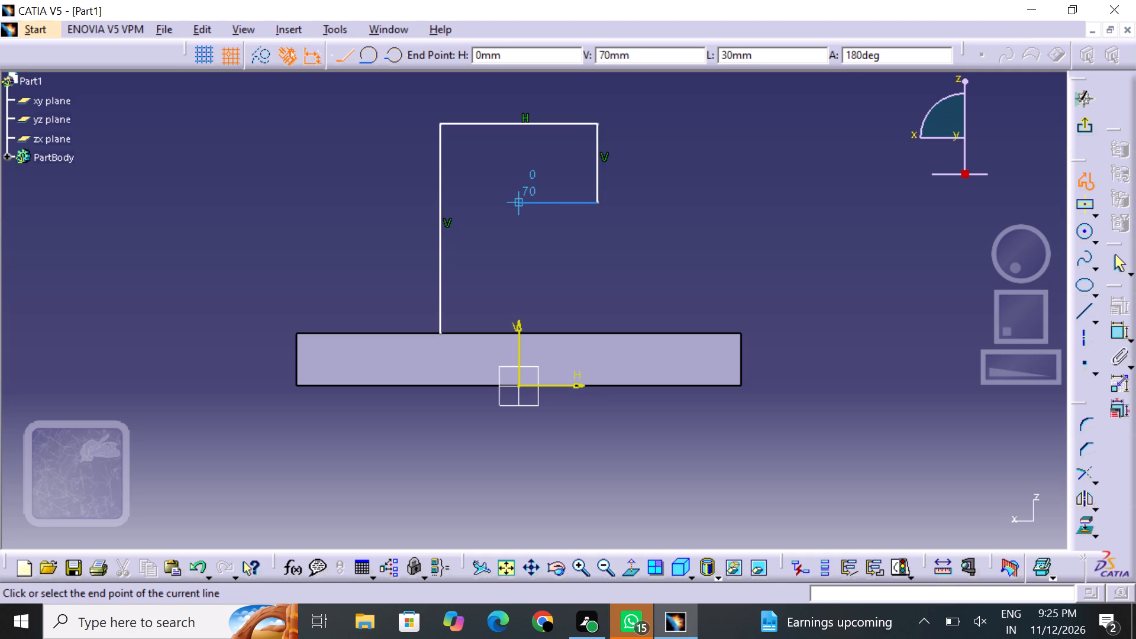
pyautogui.click(483, 197)
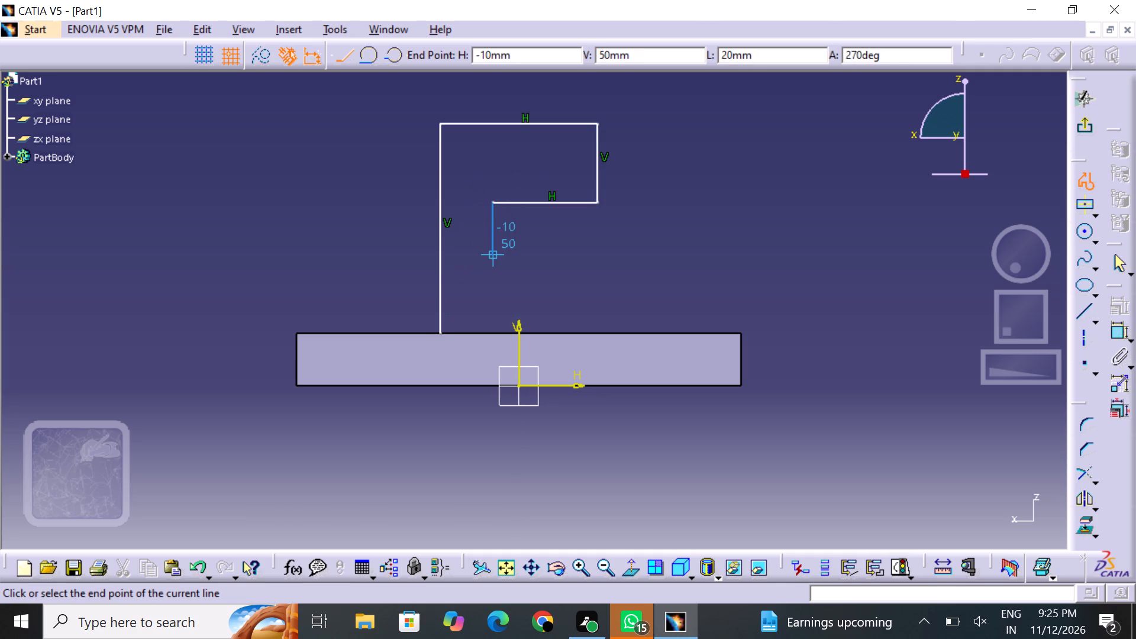
pyautogui.click(493, 242)
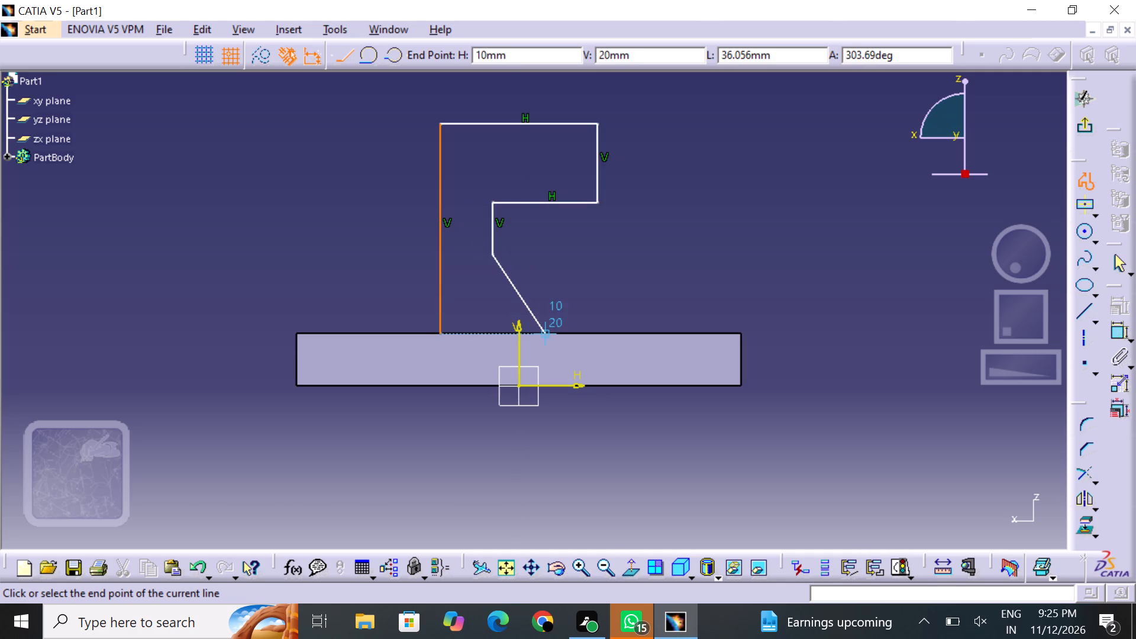
# Continue the profile through (10, 20), (30, 40), (30, 0) and (-30, 0) mm, closing it at its start point (-30, 20).
pyautogui.click(556, 332)
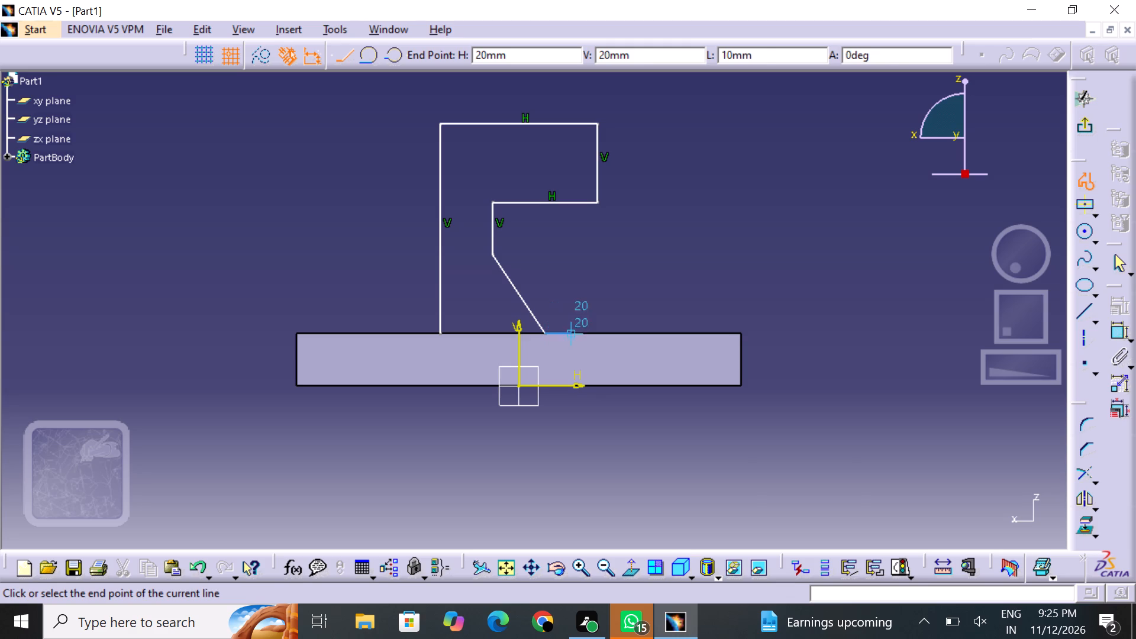
pyautogui.click(598, 288)
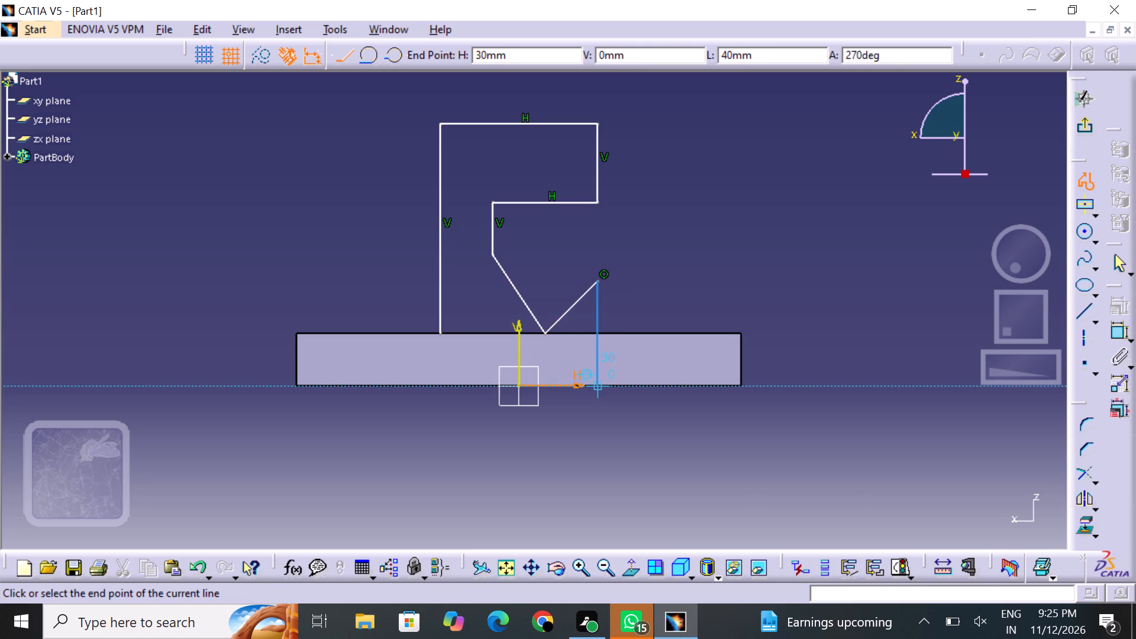
pyautogui.click(594, 385)
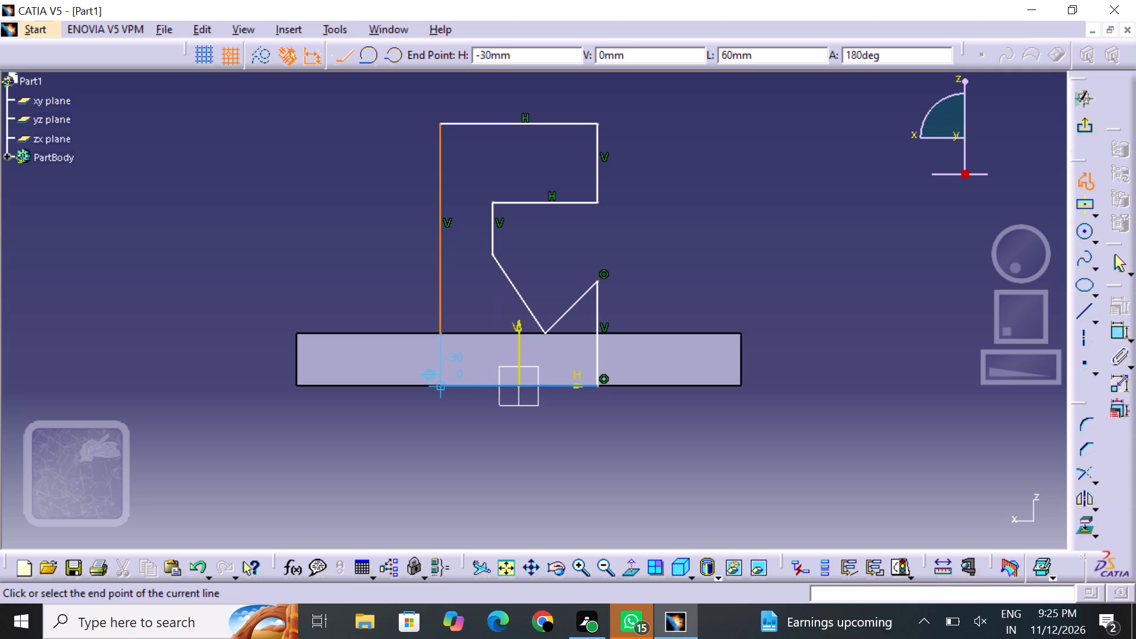
pyautogui.click(438, 382)
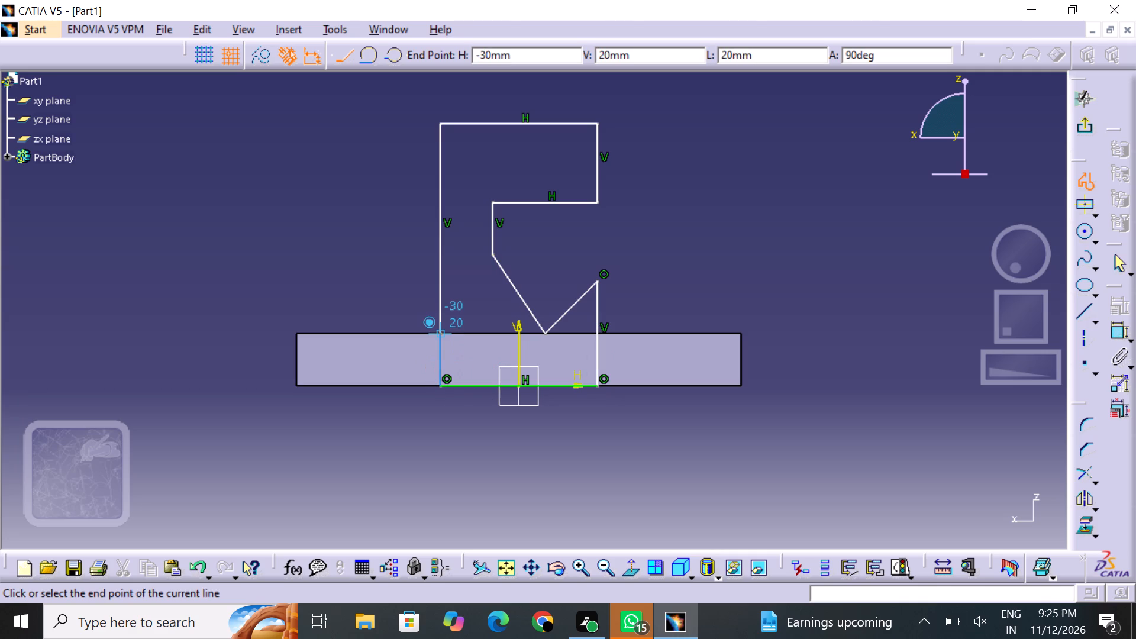
pyautogui.click(441, 331)
pyautogui.click(459, 464)
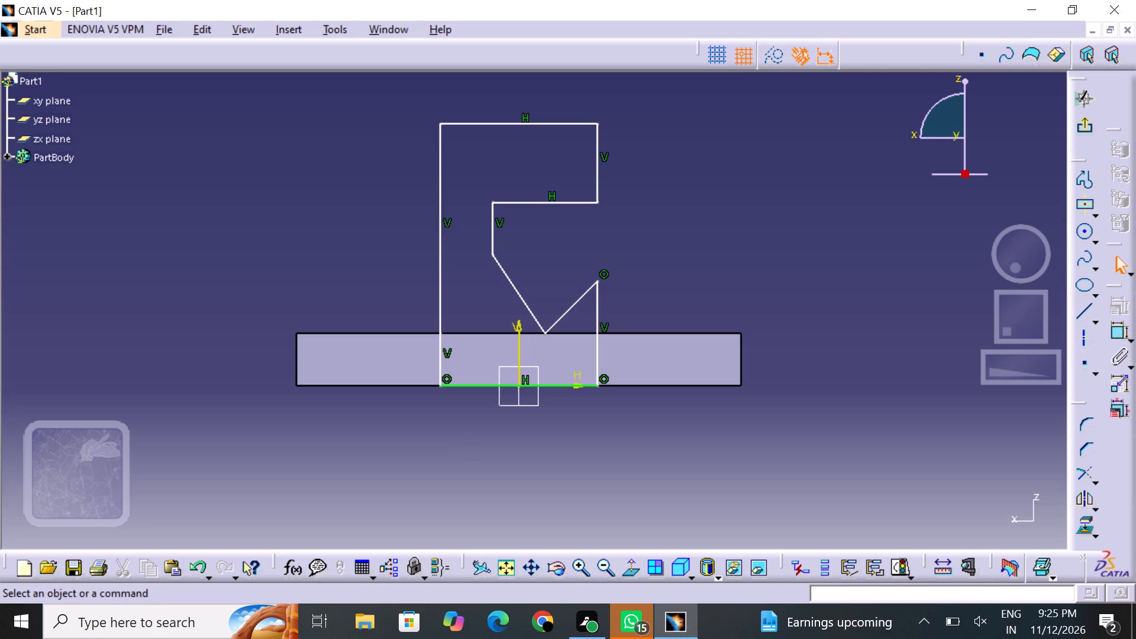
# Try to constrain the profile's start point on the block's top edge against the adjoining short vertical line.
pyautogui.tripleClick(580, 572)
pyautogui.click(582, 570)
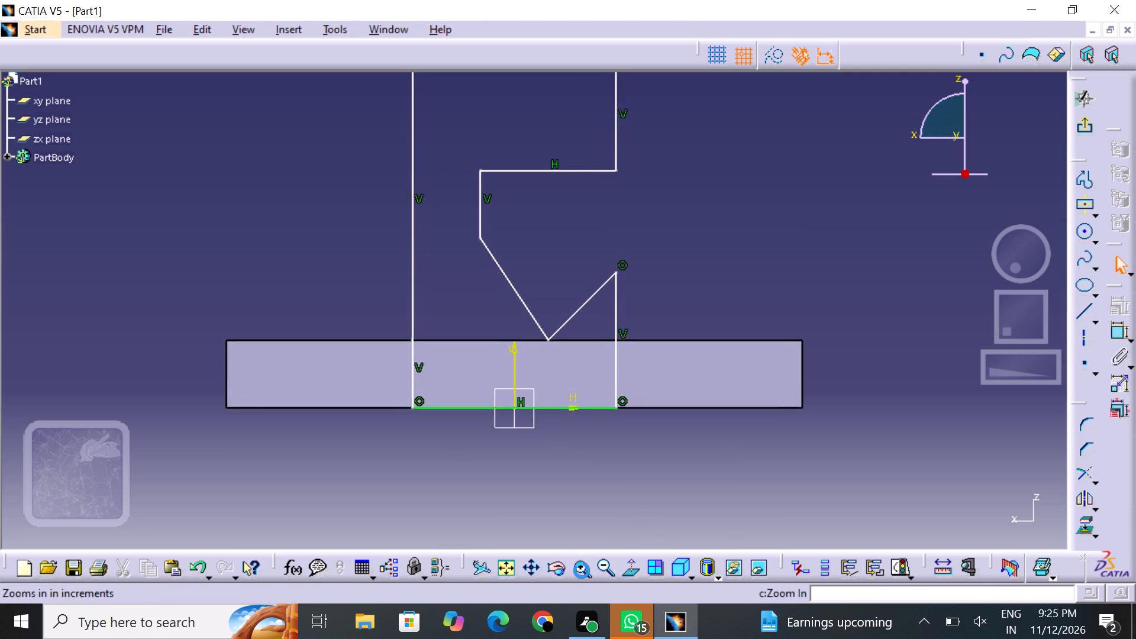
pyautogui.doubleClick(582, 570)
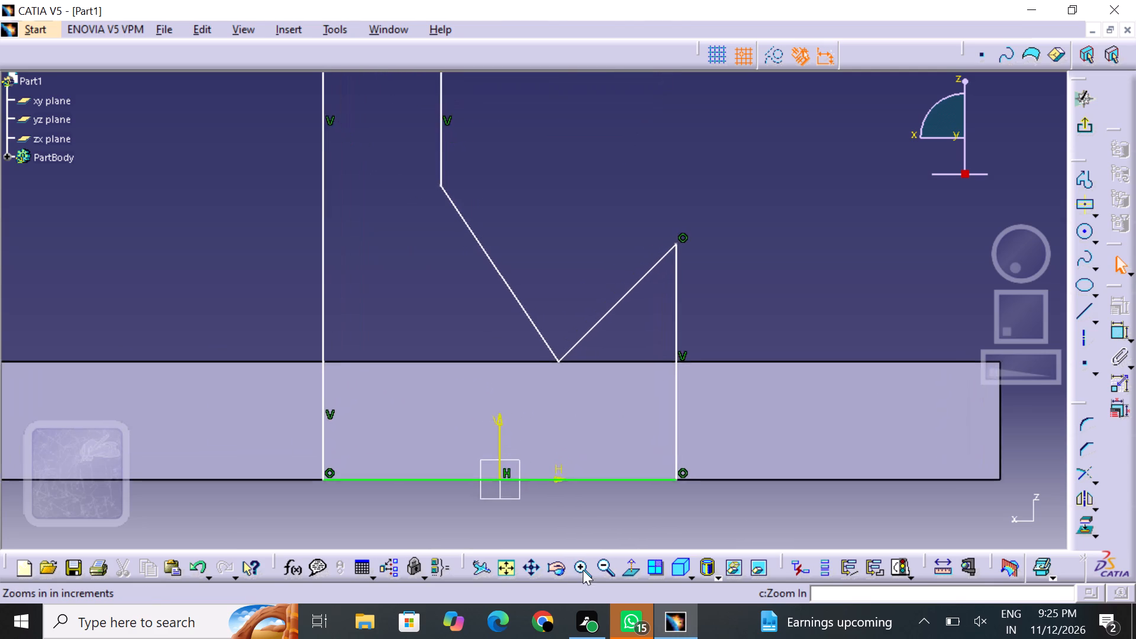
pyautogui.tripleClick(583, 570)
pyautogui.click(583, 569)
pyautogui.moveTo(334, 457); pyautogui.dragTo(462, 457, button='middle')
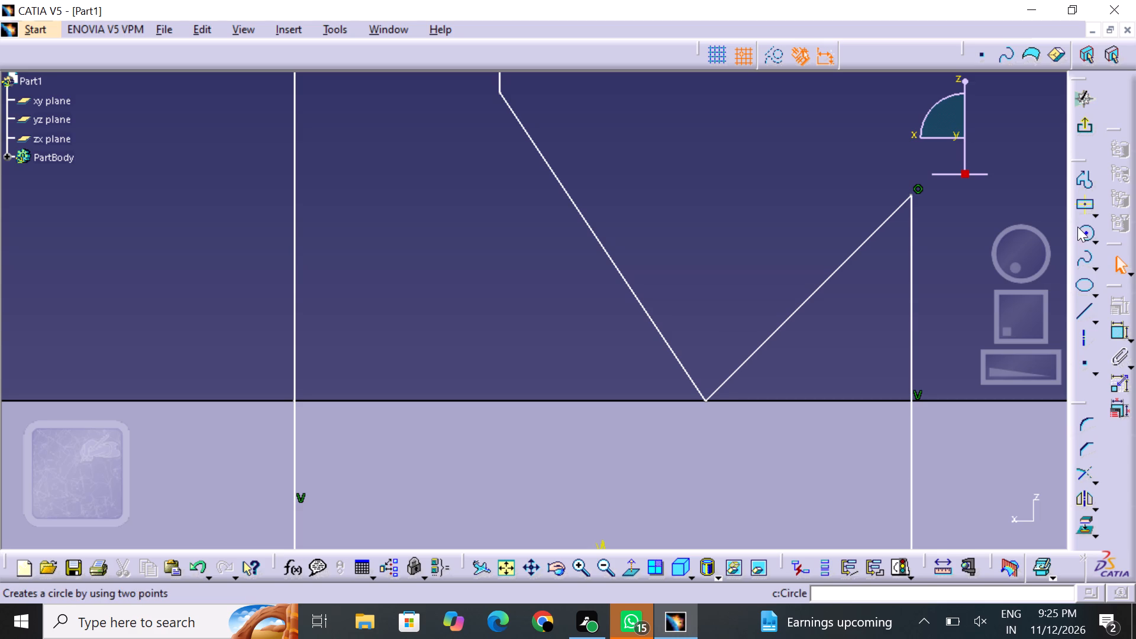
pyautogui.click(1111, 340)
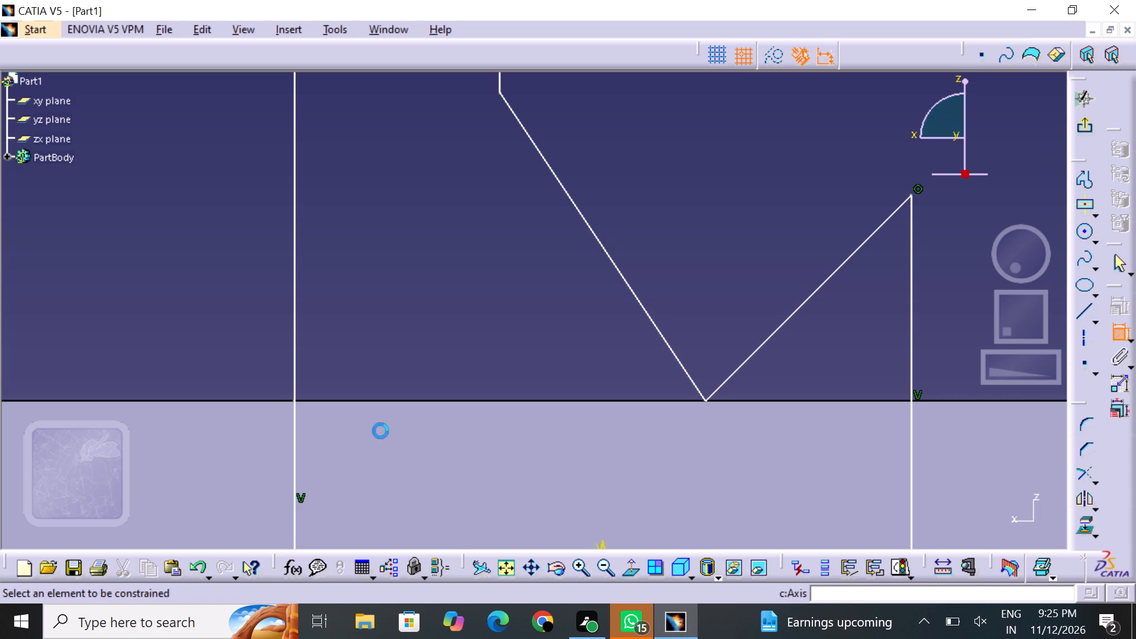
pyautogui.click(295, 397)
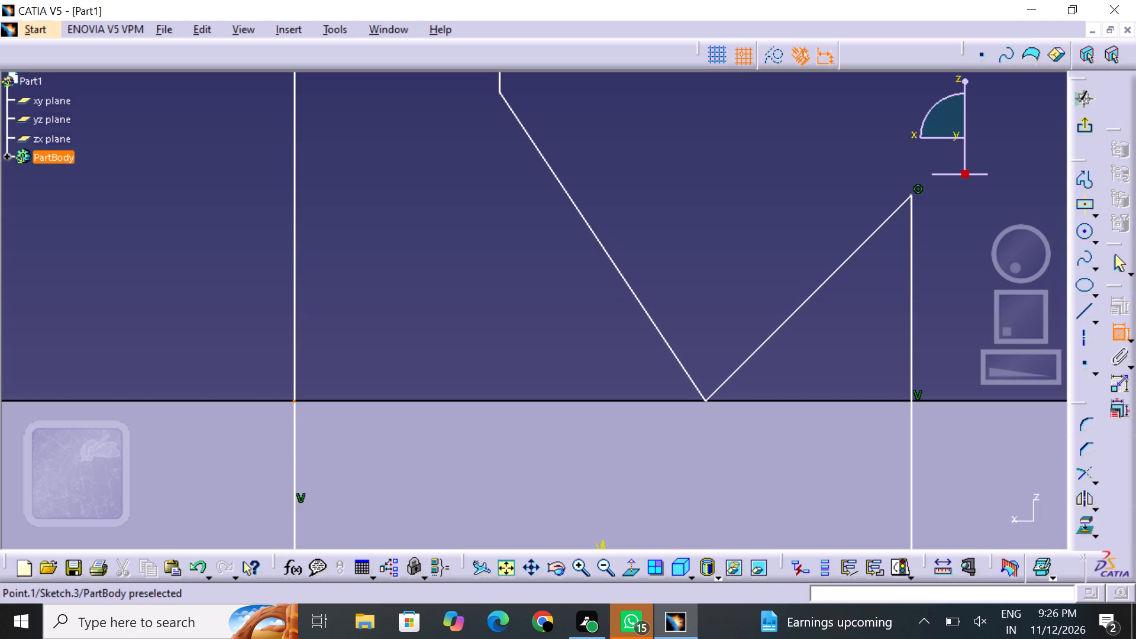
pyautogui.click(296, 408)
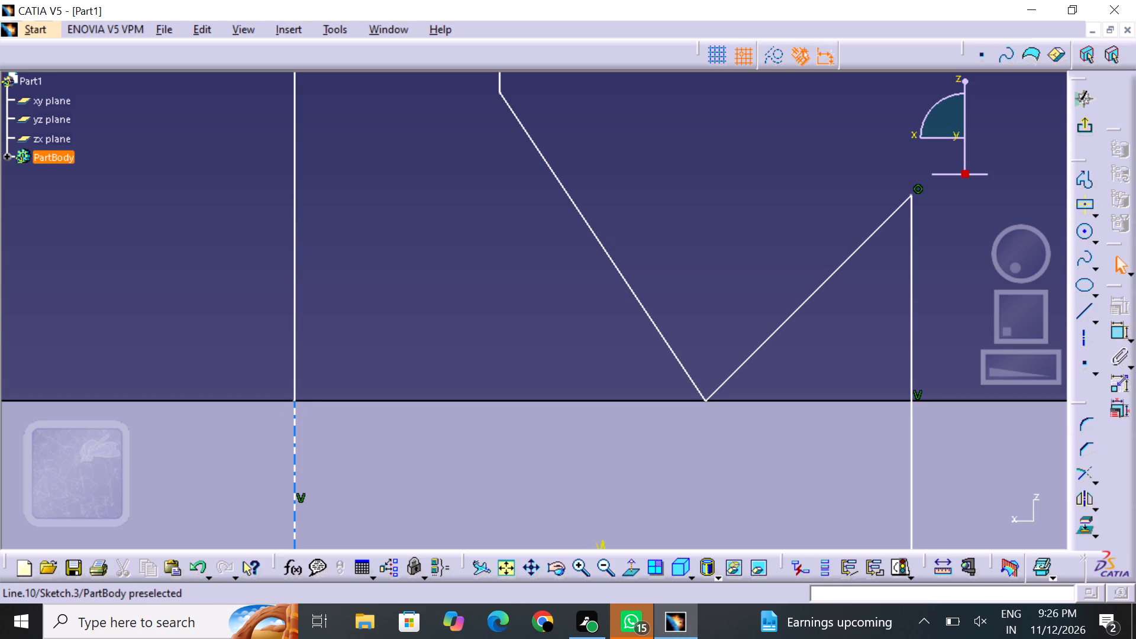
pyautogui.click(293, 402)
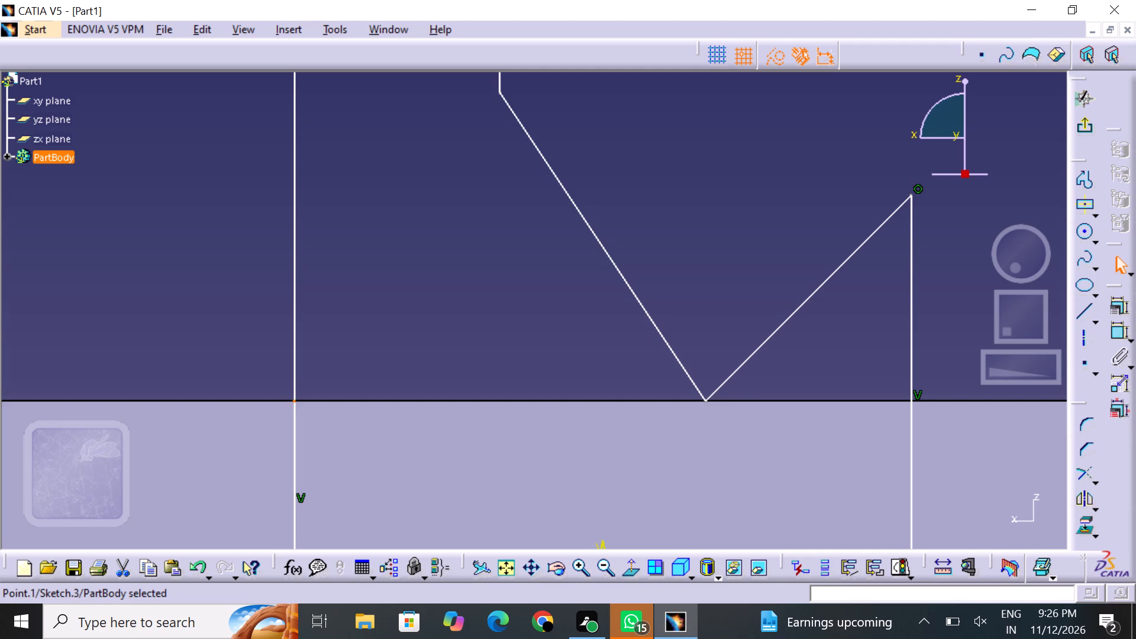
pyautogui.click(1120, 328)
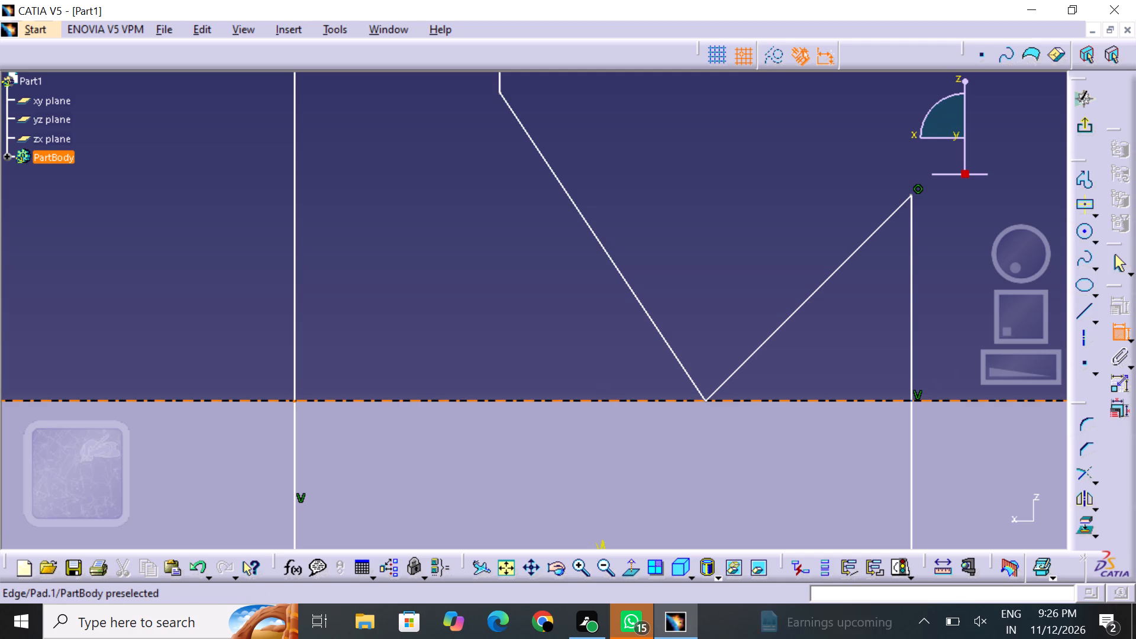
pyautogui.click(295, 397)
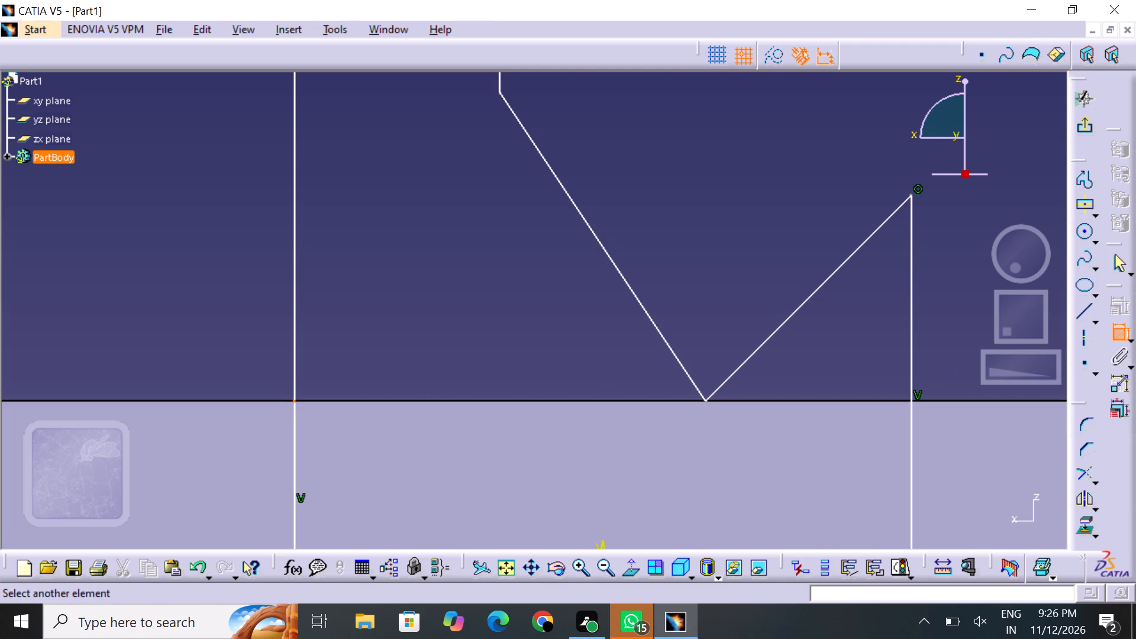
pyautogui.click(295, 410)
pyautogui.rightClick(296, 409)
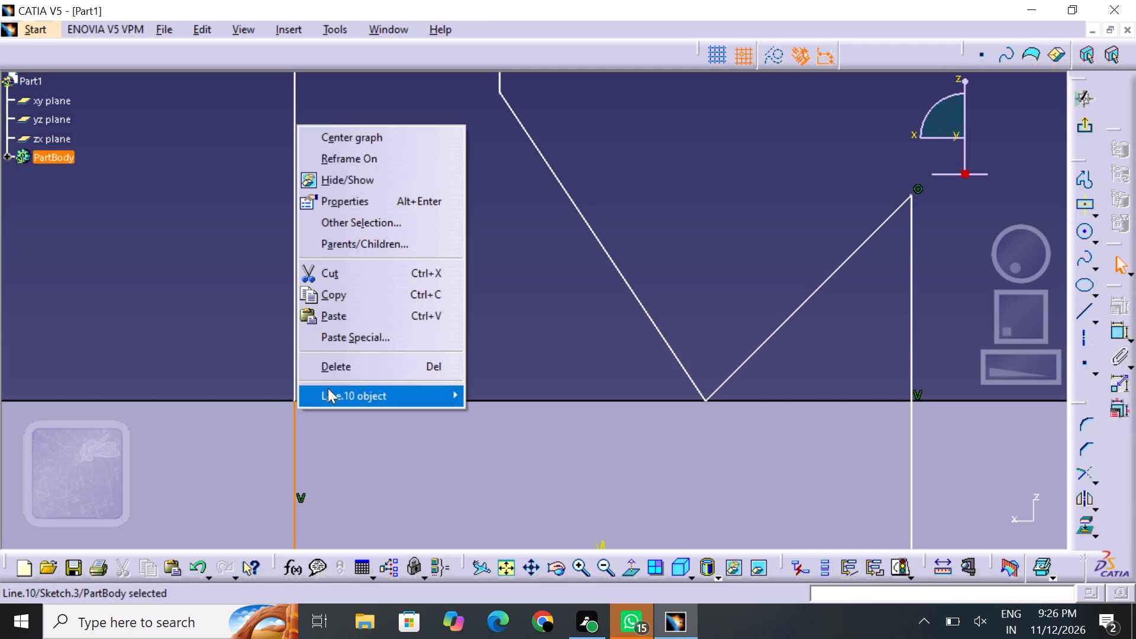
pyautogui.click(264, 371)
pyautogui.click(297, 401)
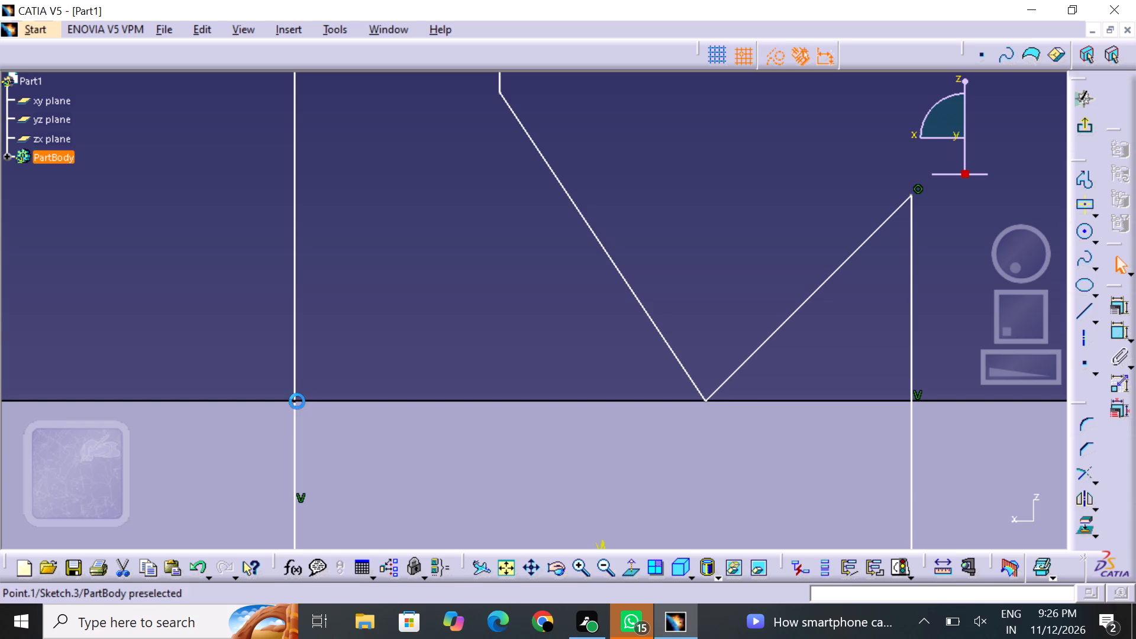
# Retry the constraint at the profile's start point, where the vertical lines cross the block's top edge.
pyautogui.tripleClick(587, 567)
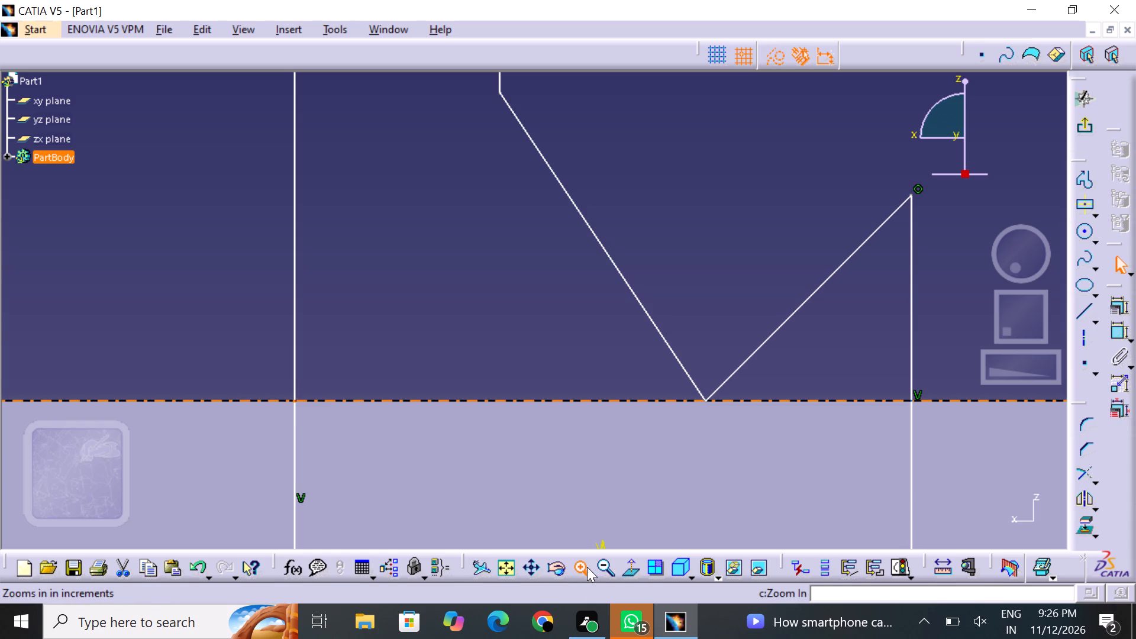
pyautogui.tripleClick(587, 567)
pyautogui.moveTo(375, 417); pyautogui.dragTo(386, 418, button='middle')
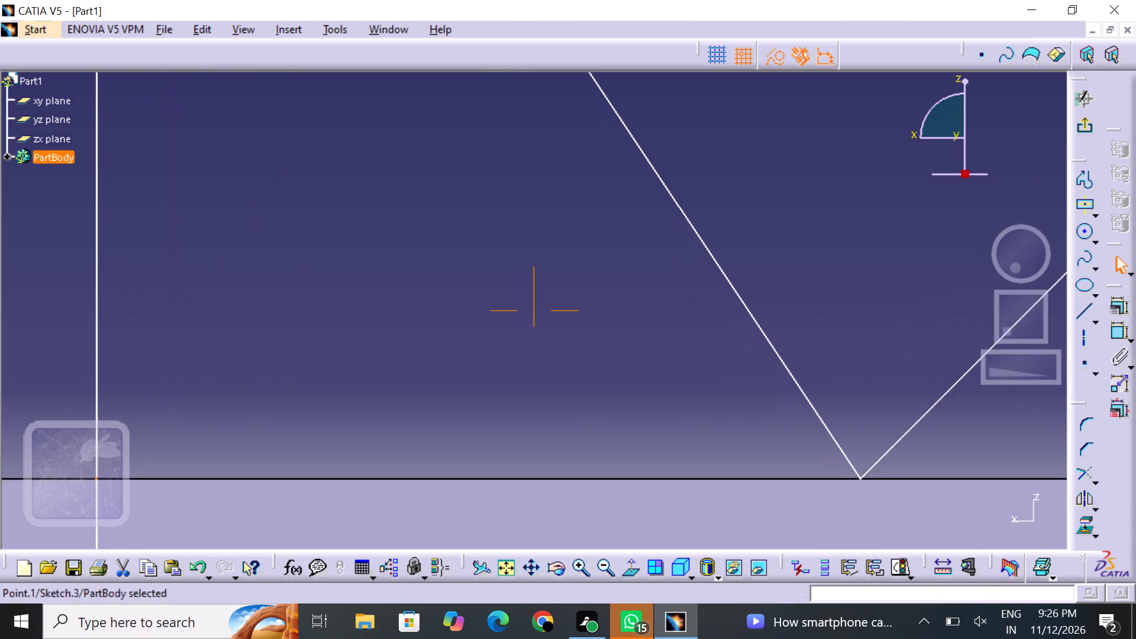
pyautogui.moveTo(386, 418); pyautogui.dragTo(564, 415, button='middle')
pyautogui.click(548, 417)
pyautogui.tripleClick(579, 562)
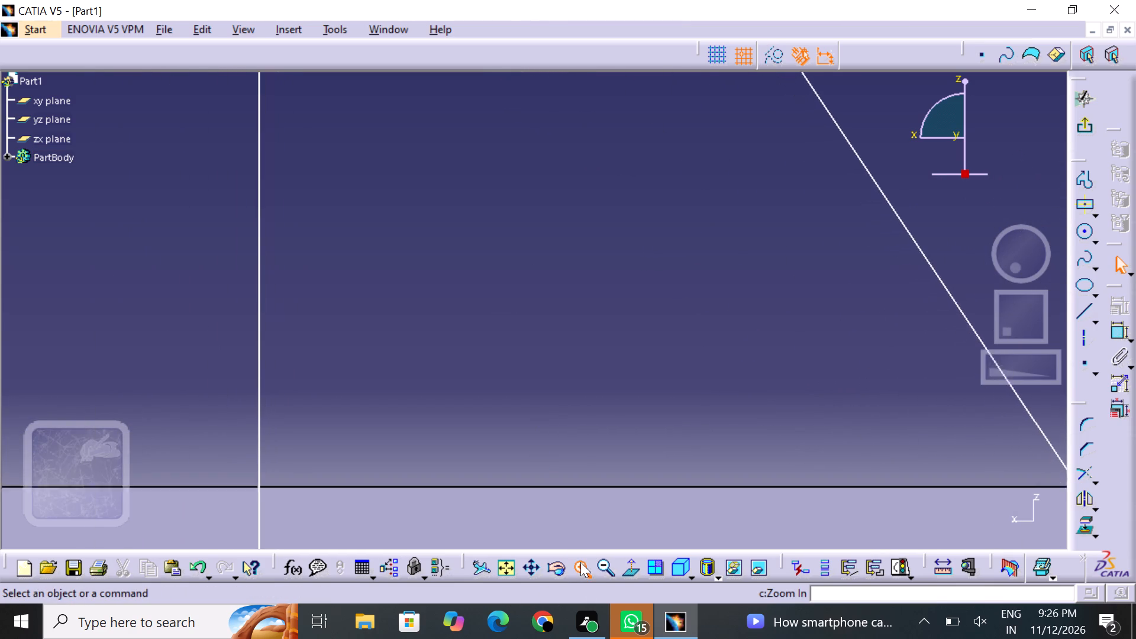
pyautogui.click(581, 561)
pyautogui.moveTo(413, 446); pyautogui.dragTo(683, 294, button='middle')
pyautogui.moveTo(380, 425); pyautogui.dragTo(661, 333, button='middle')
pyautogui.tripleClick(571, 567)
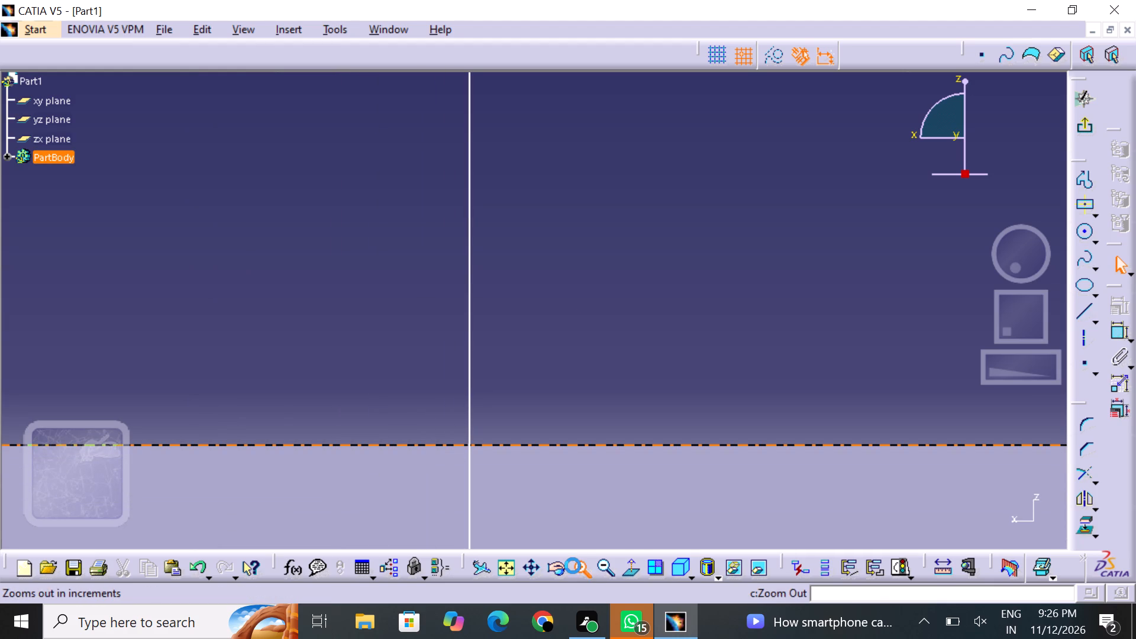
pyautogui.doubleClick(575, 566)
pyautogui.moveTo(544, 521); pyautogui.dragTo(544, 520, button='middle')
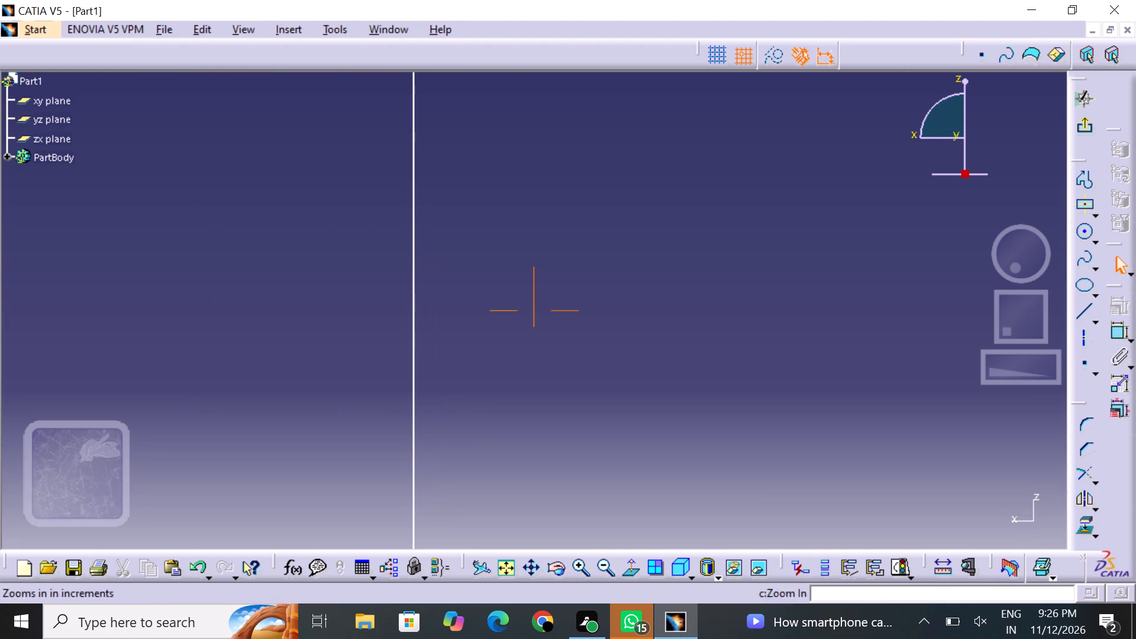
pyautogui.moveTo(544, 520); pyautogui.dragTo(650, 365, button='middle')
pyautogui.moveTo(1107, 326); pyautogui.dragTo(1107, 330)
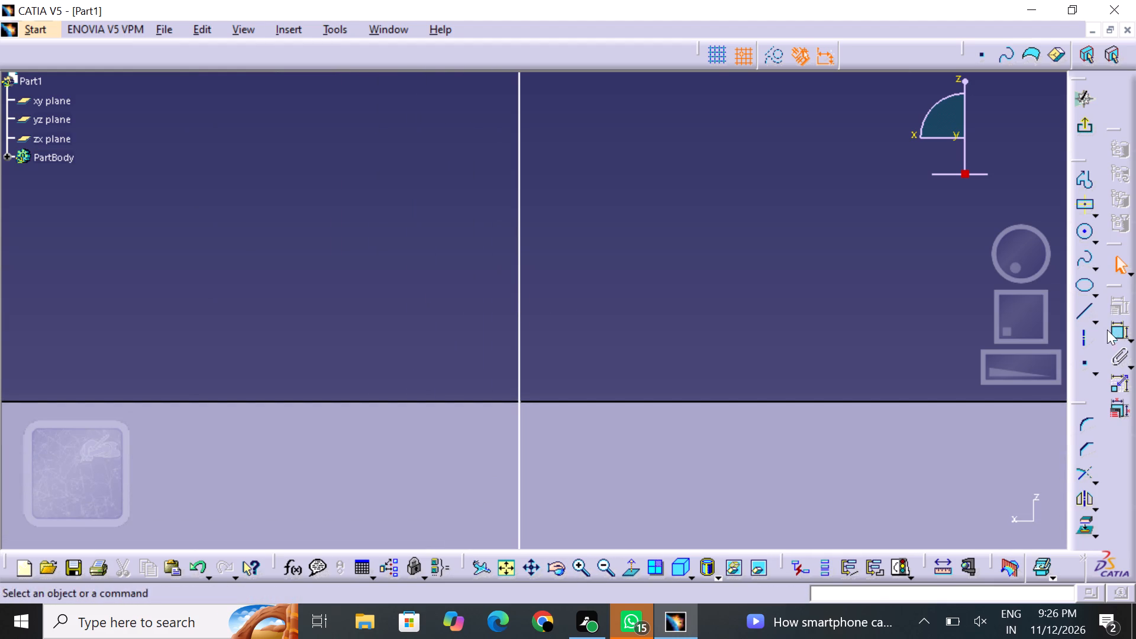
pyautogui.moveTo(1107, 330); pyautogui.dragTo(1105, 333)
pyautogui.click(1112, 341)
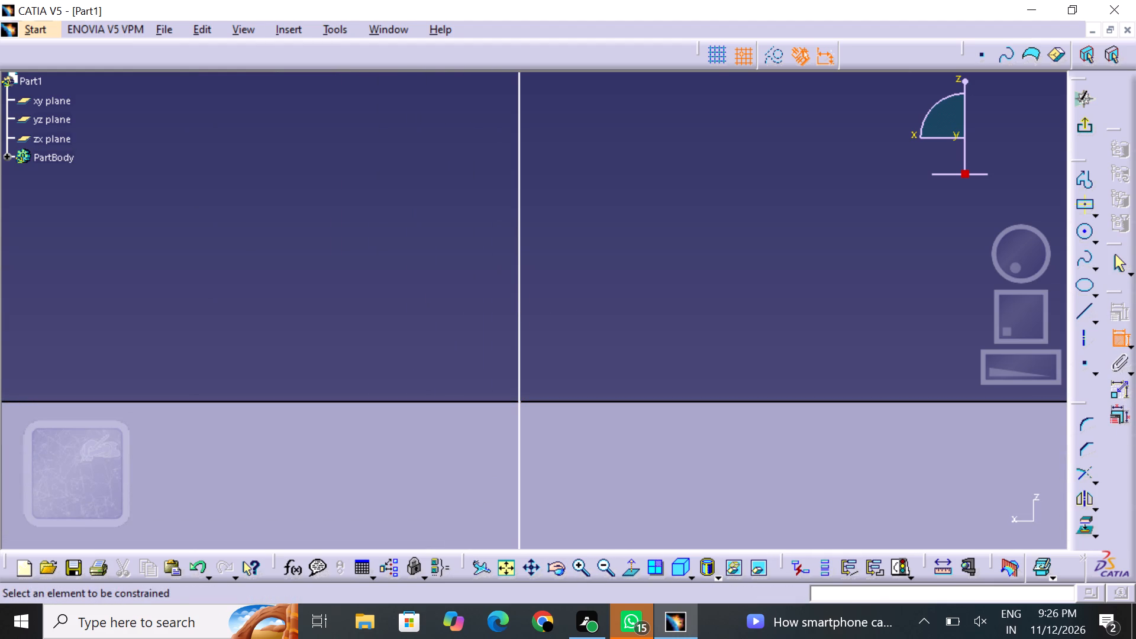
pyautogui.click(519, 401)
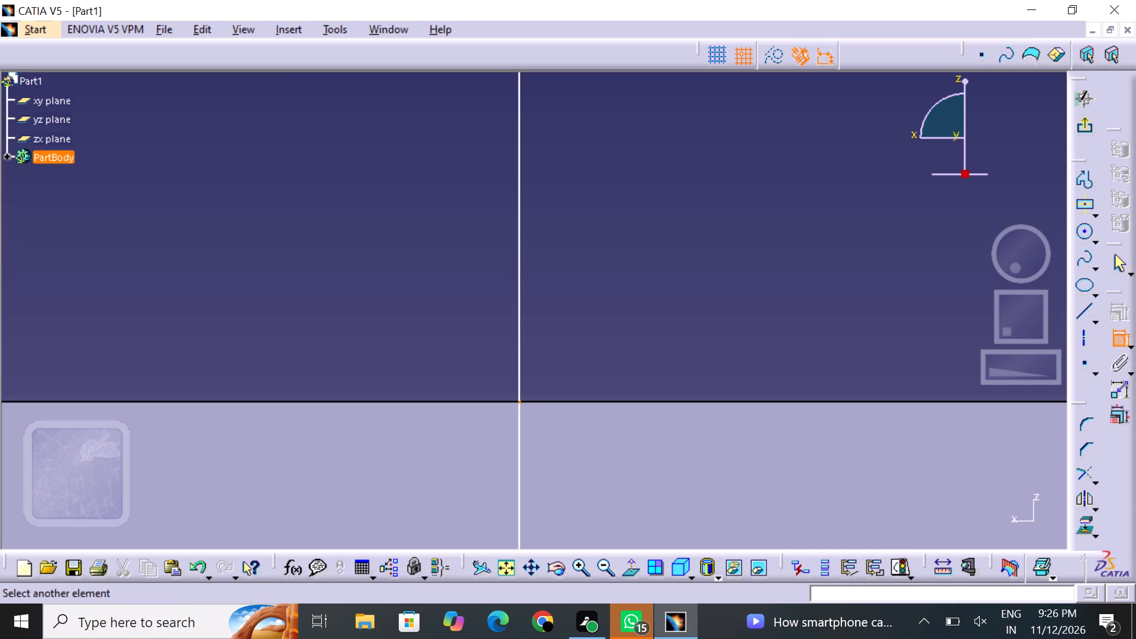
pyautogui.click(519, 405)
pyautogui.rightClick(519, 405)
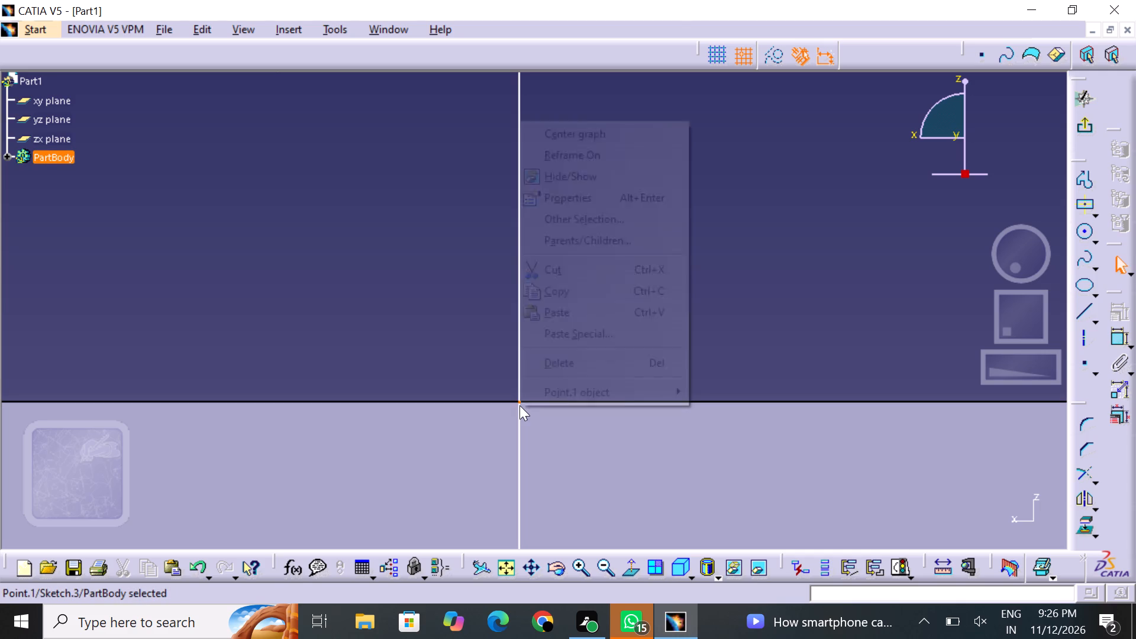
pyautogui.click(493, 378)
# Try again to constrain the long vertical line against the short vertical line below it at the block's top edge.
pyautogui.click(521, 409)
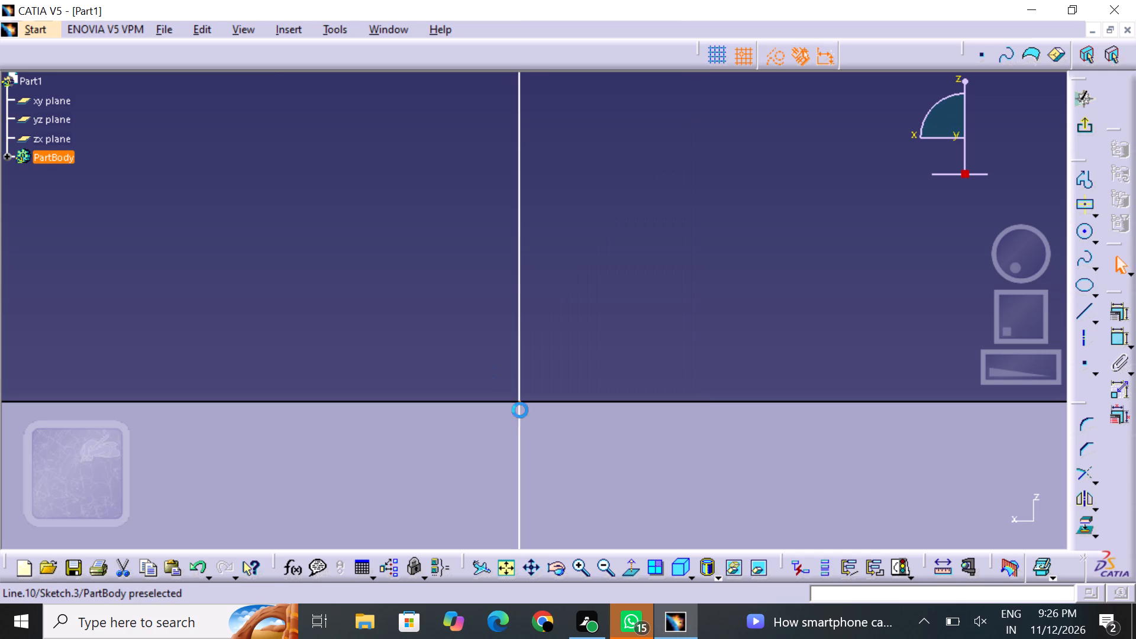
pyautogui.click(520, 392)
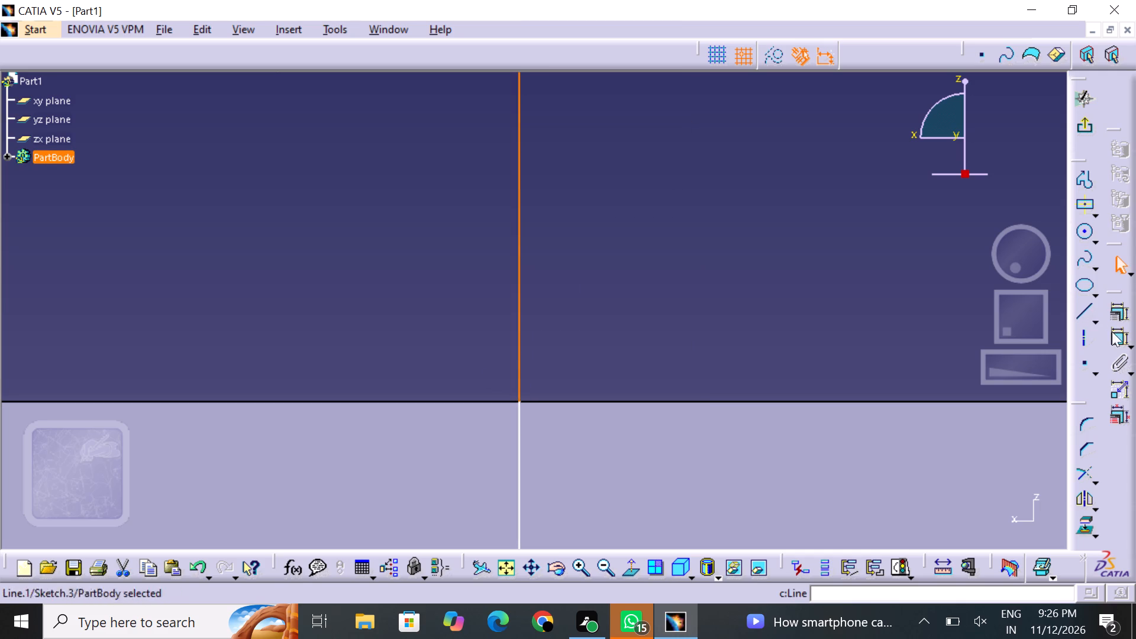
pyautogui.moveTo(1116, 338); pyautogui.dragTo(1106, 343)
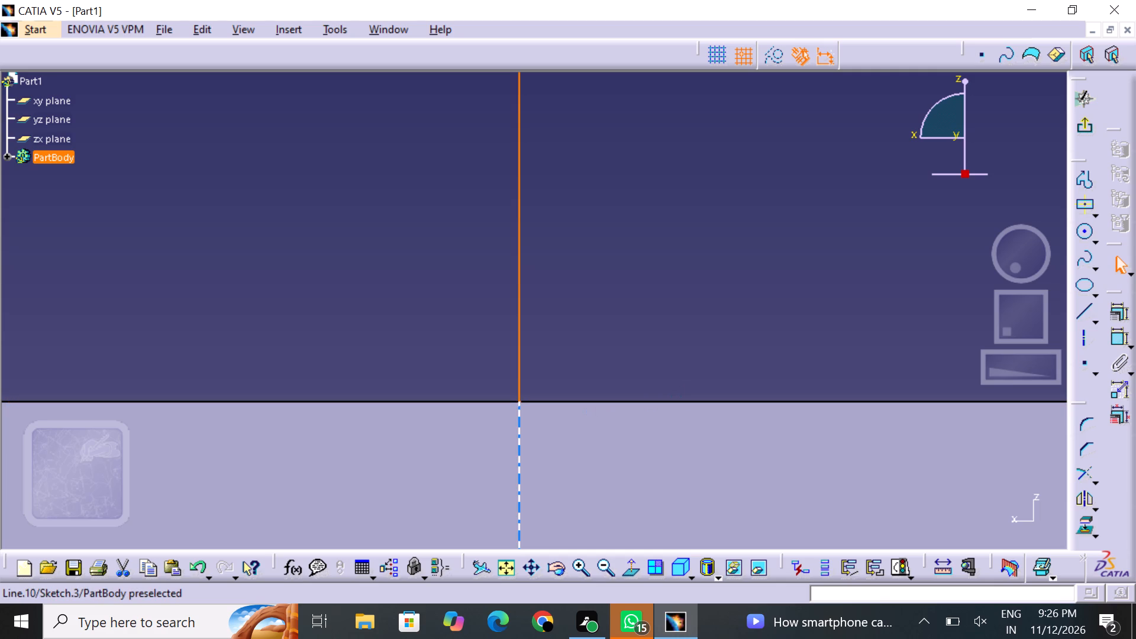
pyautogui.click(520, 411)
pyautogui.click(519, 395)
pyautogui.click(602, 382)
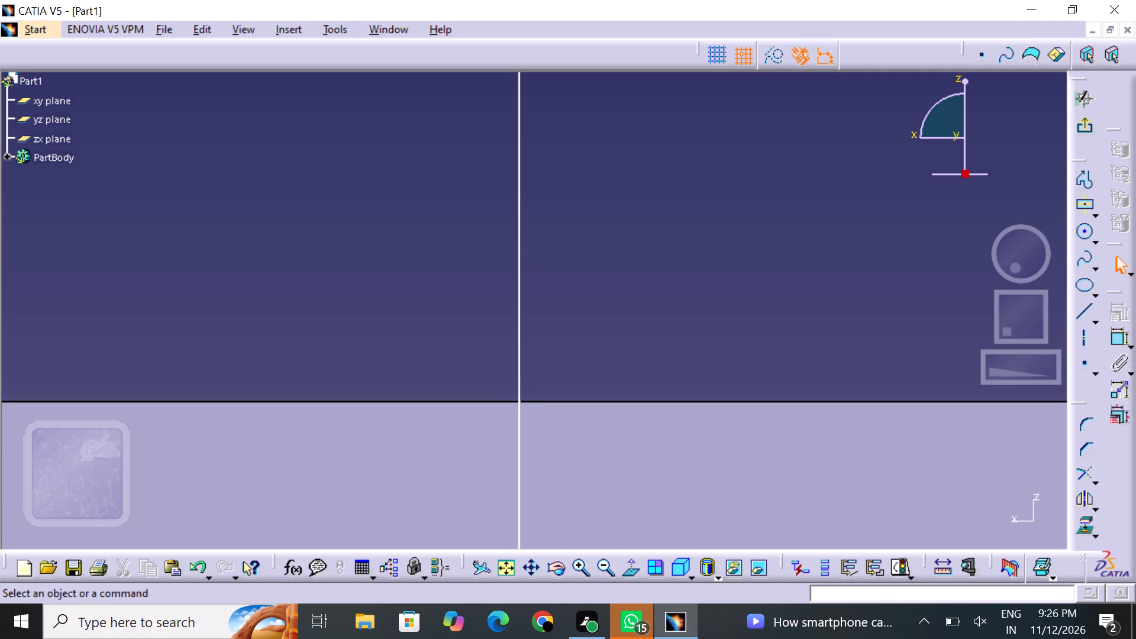
# Draw a vertical axis through the profile from (10, 110) to (10, -30) mm.
pyautogui.click(504, 566)
pyautogui.moveTo(566, 475); pyautogui.dragTo(567, 500, button='middle')
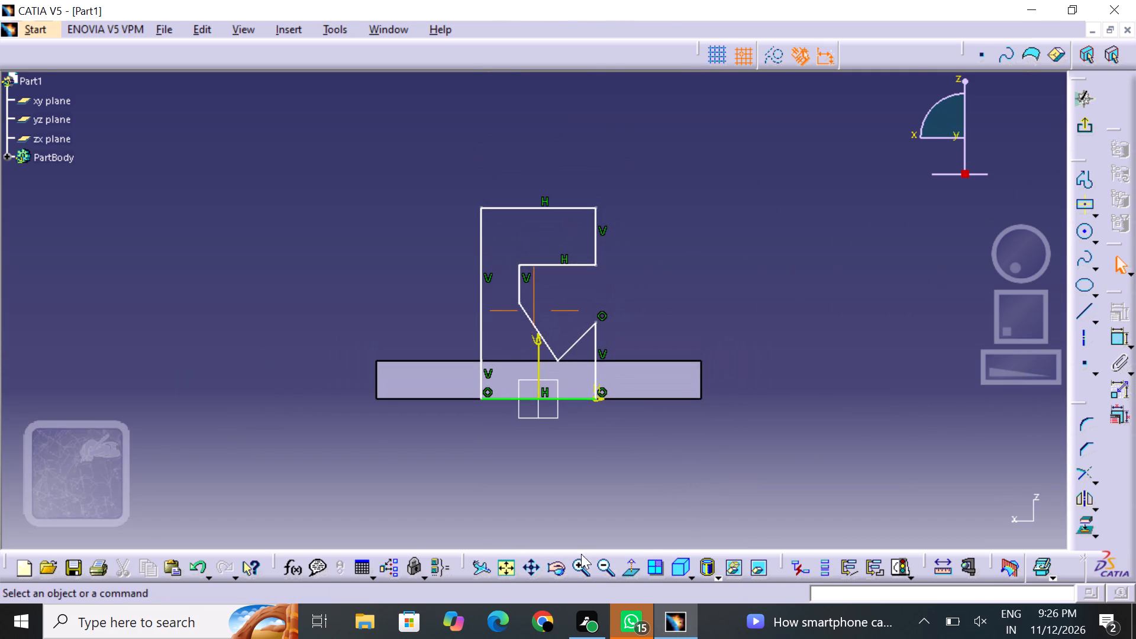
pyautogui.tripleClick(582, 564)
pyautogui.click(582, 564)
pyautogui.click(582, 564)
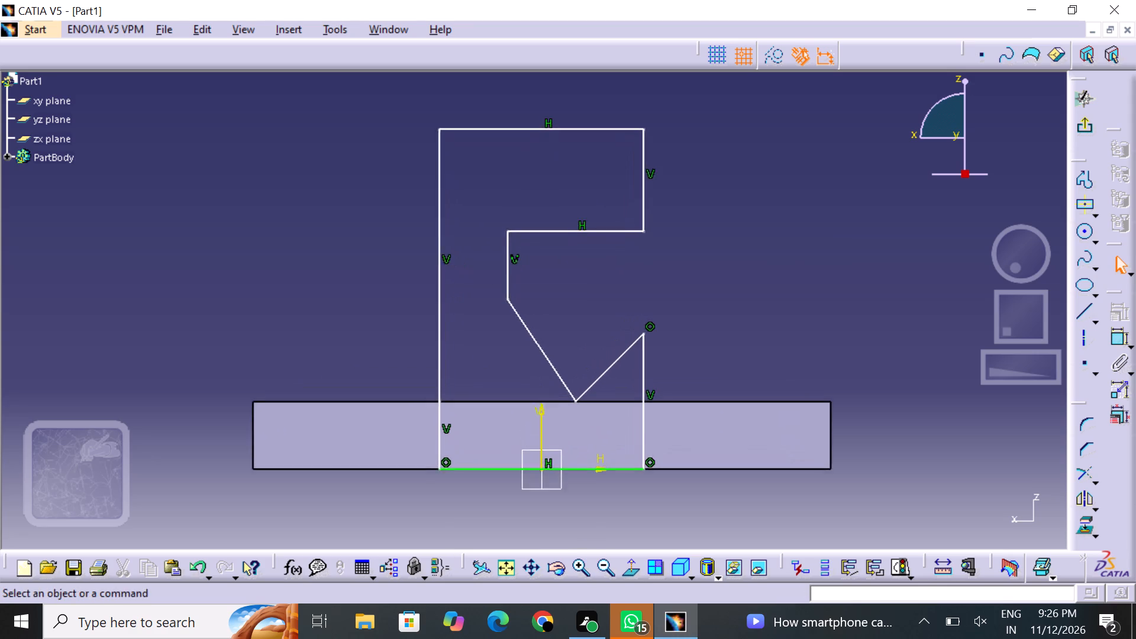
pyautogui.moveTo(628, 475); pyautogui.dragTo(680, 451, button='middle')
pyautogui.click(611, 572)
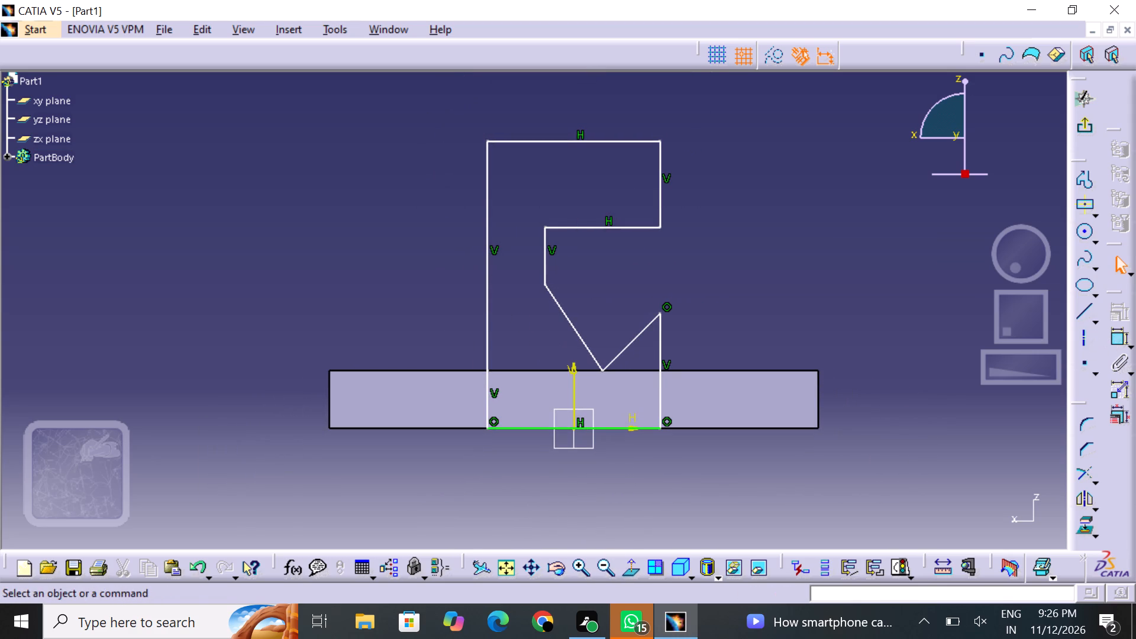
pyautogui.click(1079, 346)
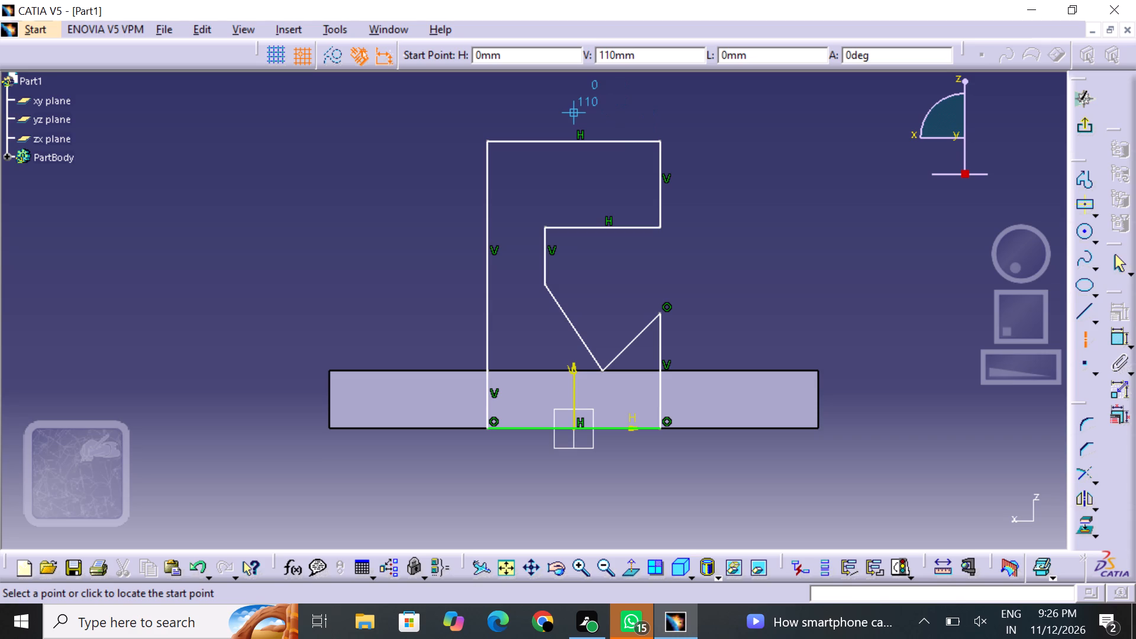
pyautogui.click(603, 111)
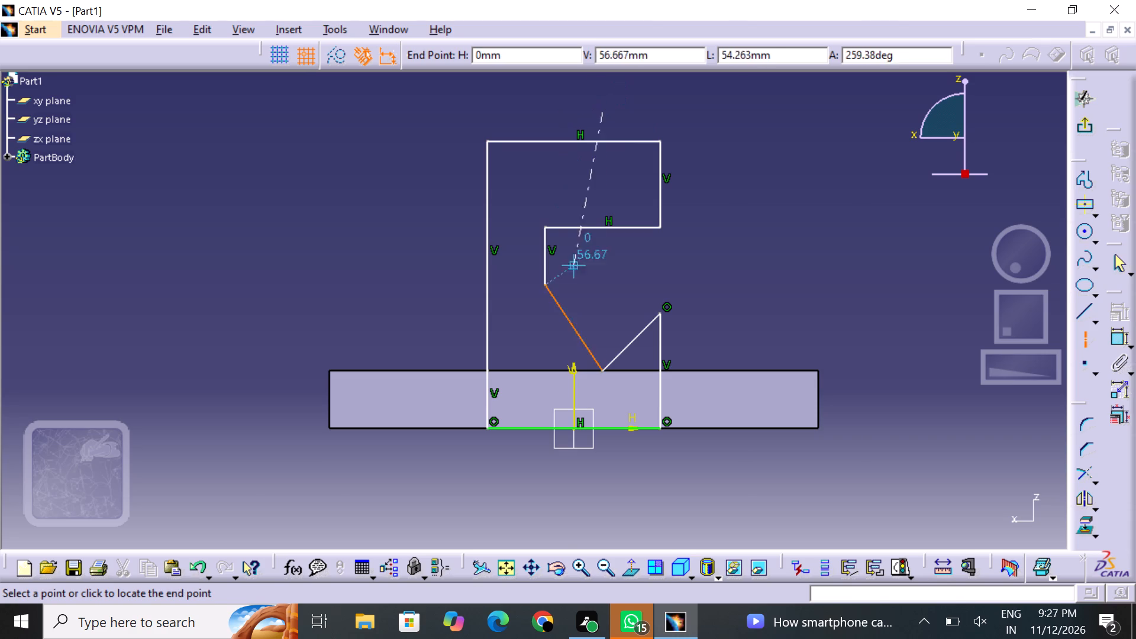
pyautogui.click(598, 509)
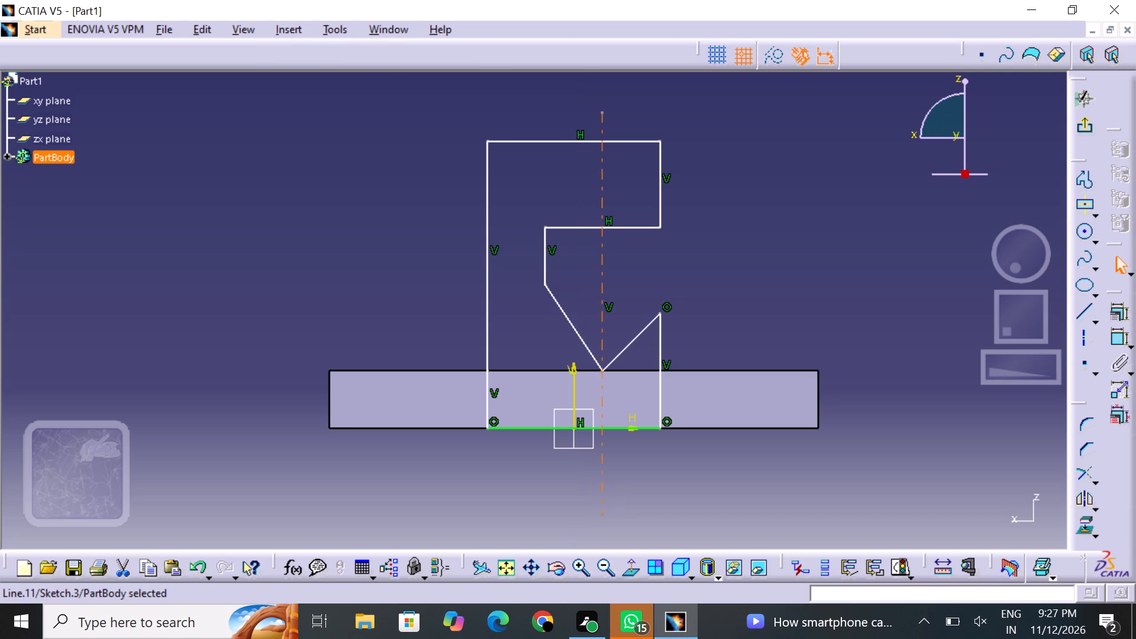
pyautogui.click(680, 511)
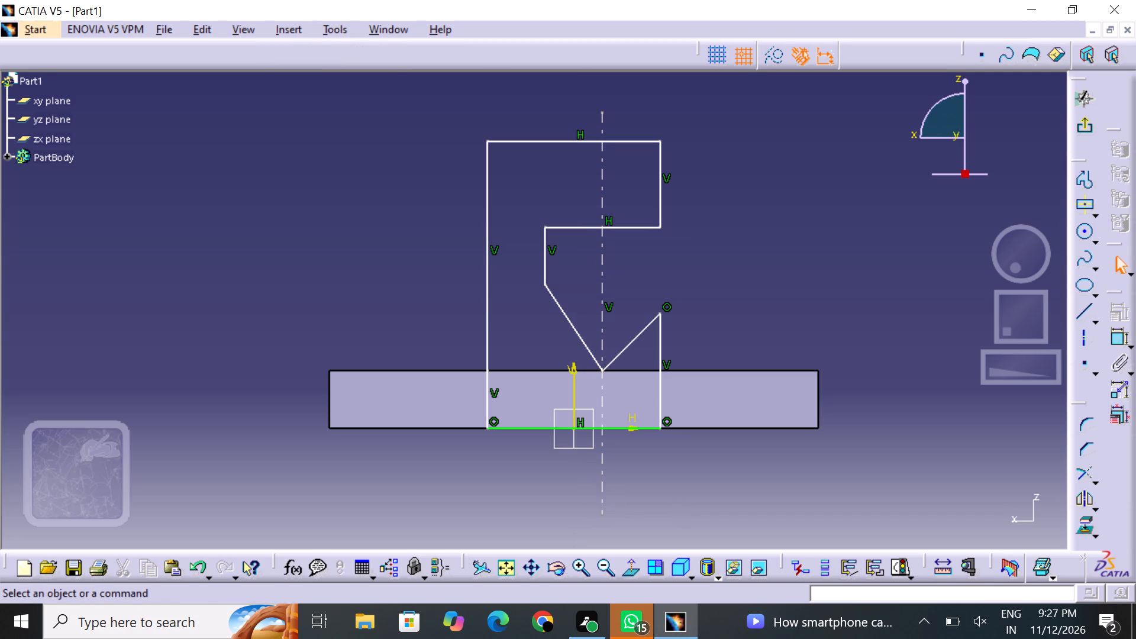
# Constrain the profile's long vertical side and the opposite upper vertical line as symmetric about the axis.
pyautogui.click(1118, 341)
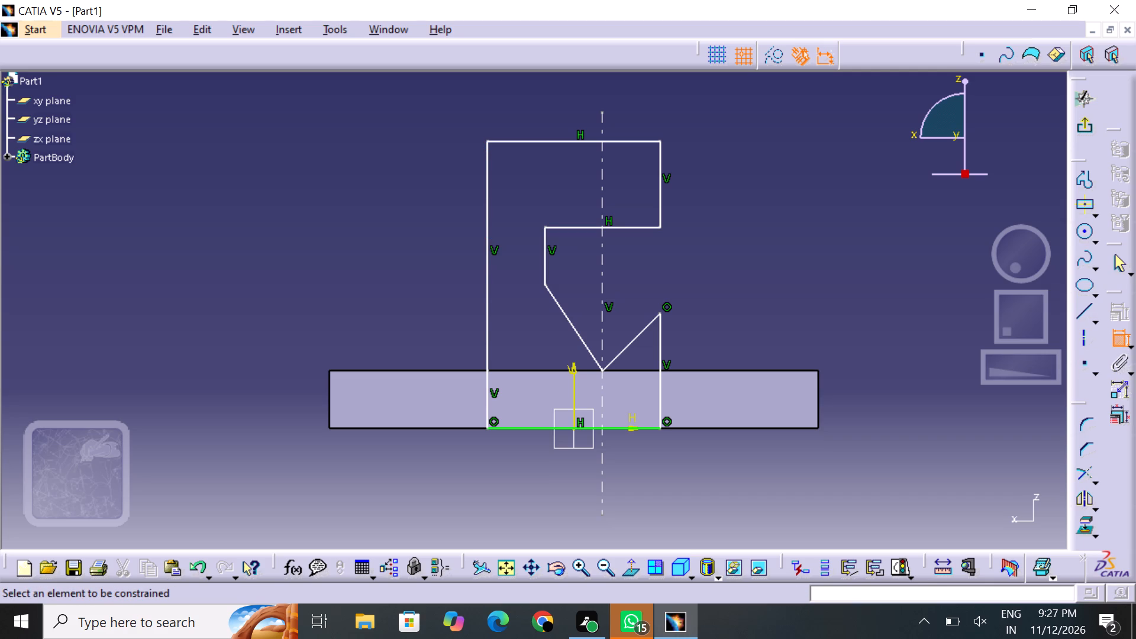
pyautogui.click(486, 219)
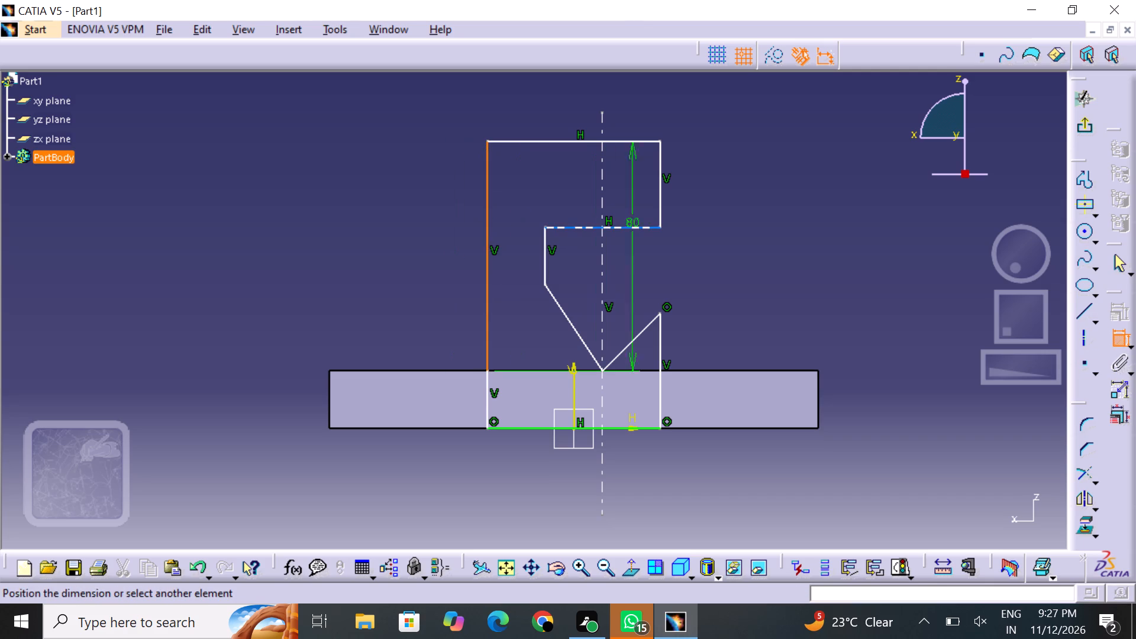
pyautogui.click(661, 220)
pyautogui.rightClick(637, 209)
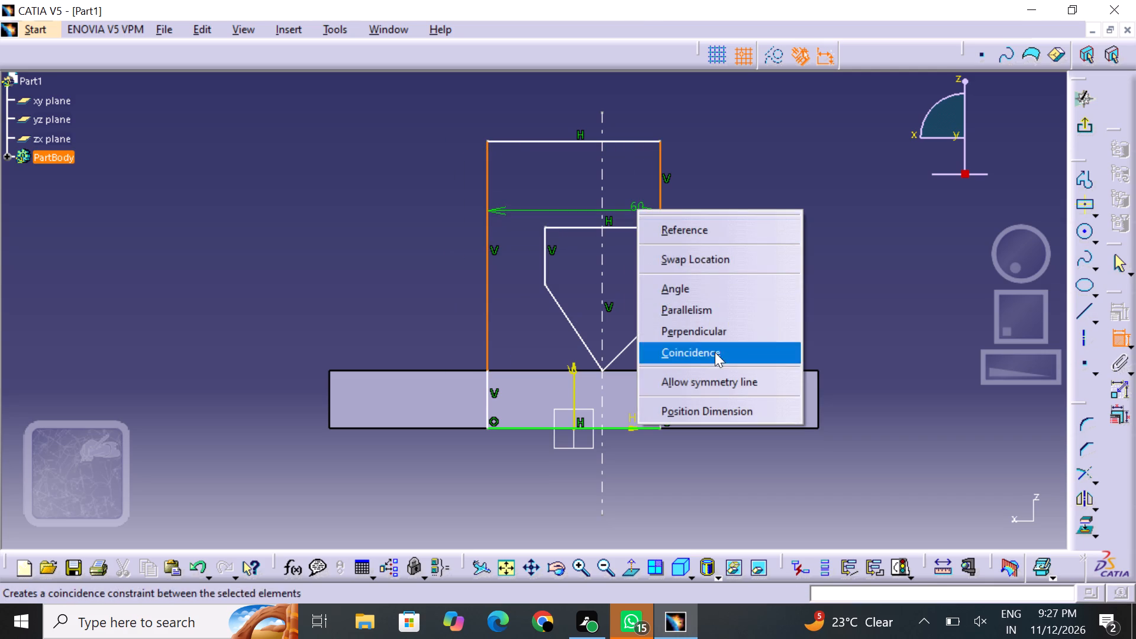
pyautogui.click(724, 379)
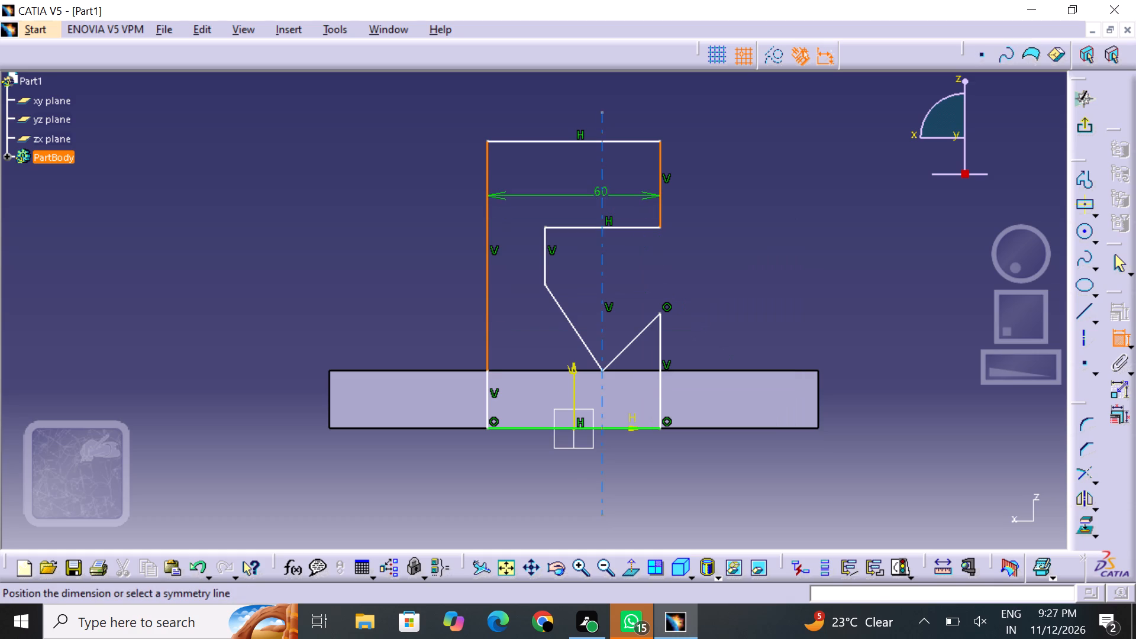
pyautogui.click(601, 199)
pyautogui.click(734, 256)
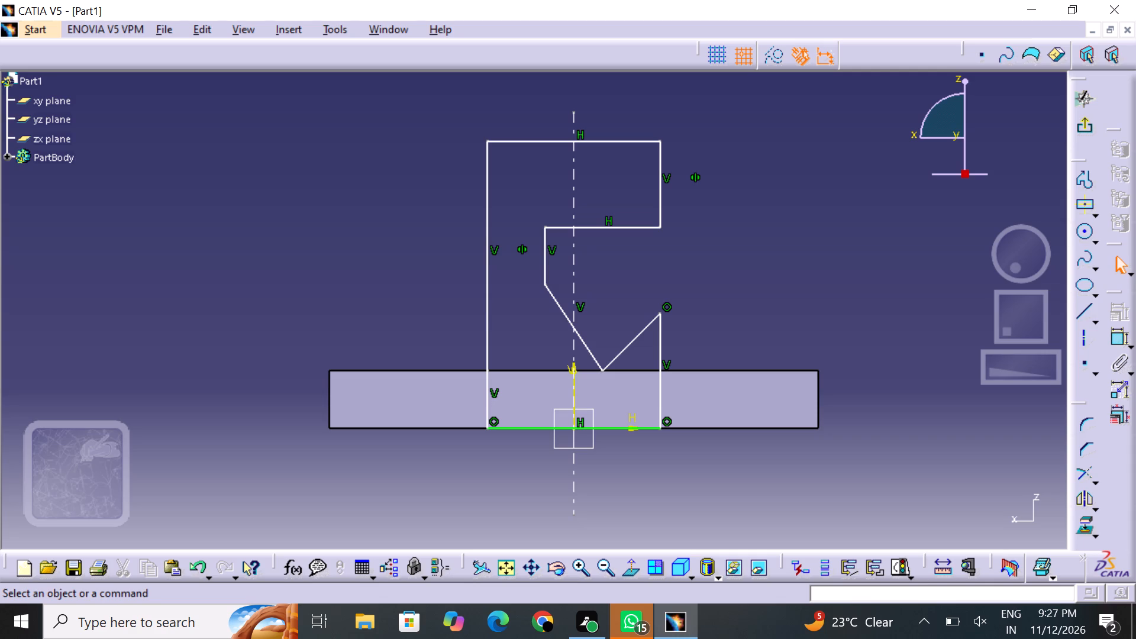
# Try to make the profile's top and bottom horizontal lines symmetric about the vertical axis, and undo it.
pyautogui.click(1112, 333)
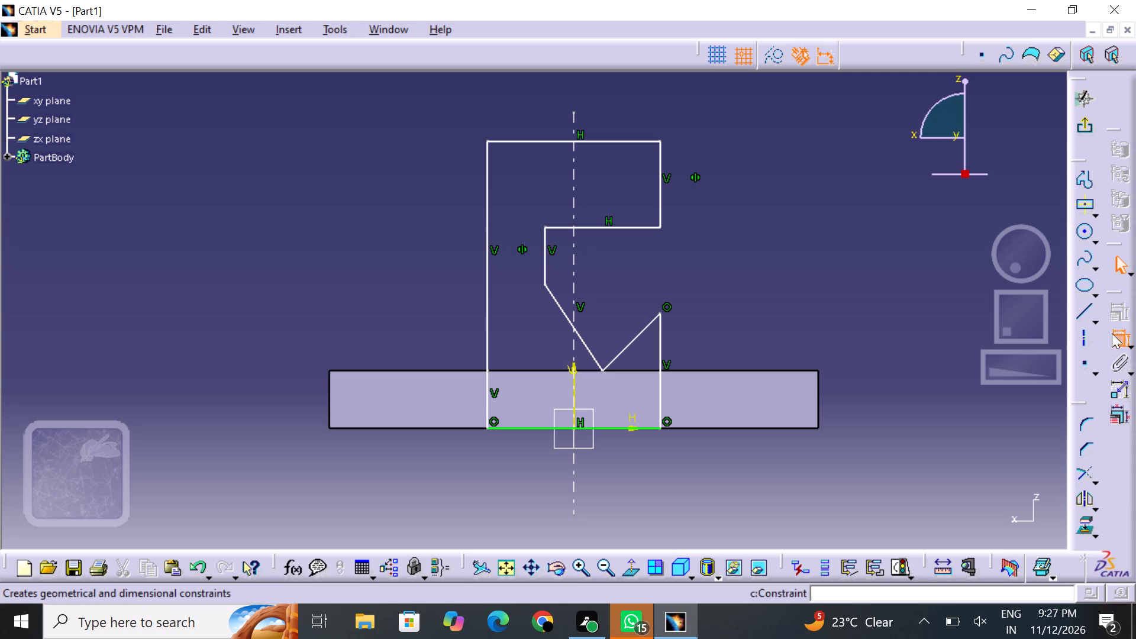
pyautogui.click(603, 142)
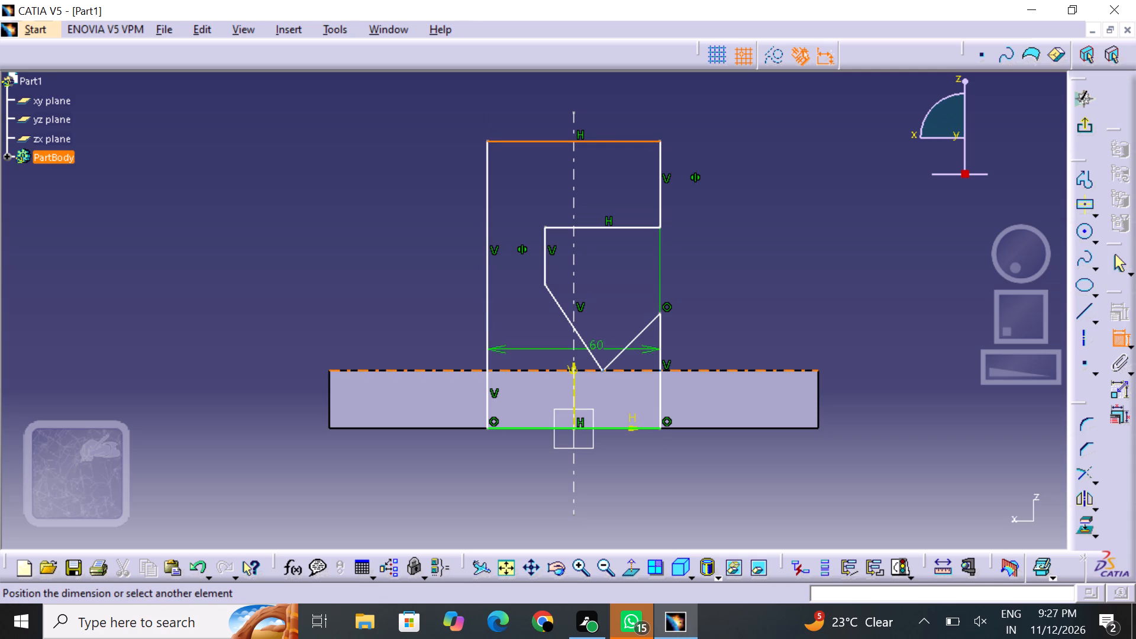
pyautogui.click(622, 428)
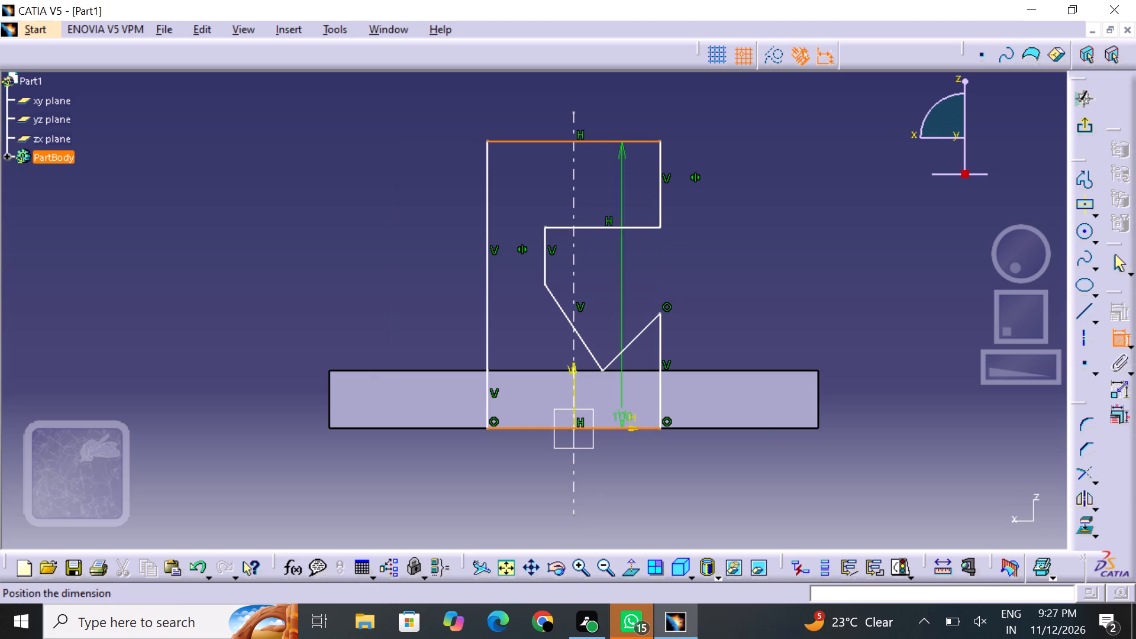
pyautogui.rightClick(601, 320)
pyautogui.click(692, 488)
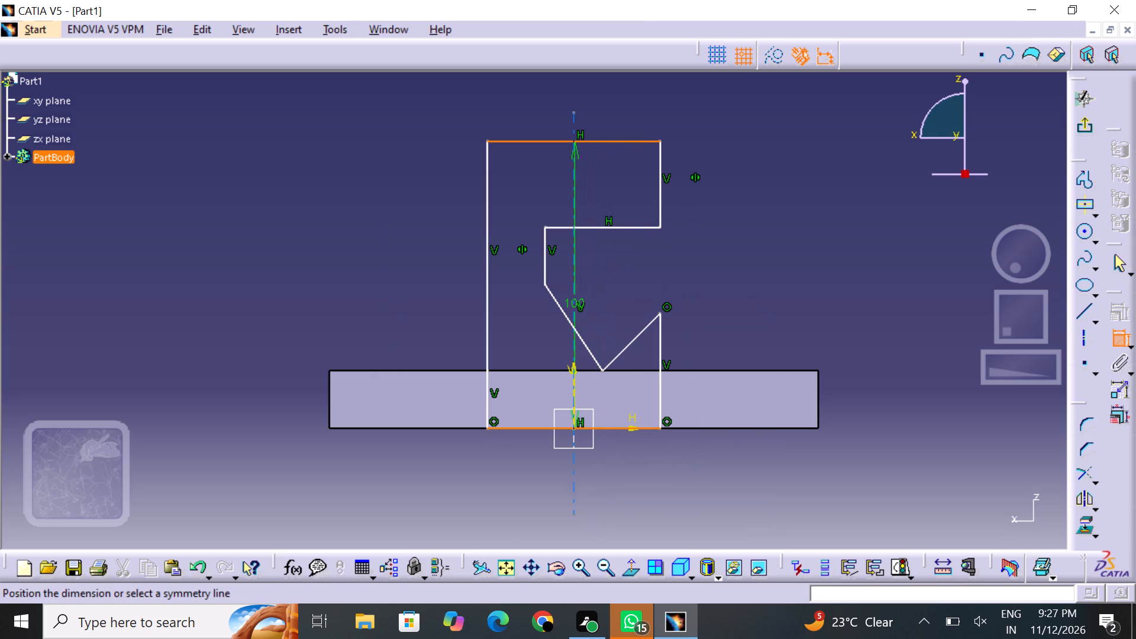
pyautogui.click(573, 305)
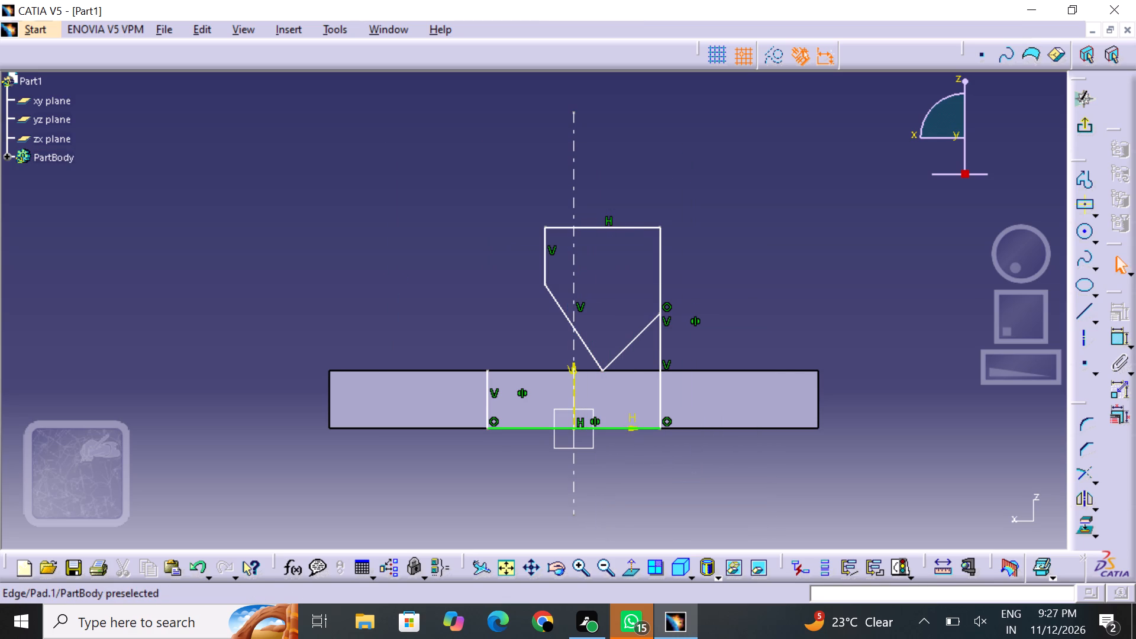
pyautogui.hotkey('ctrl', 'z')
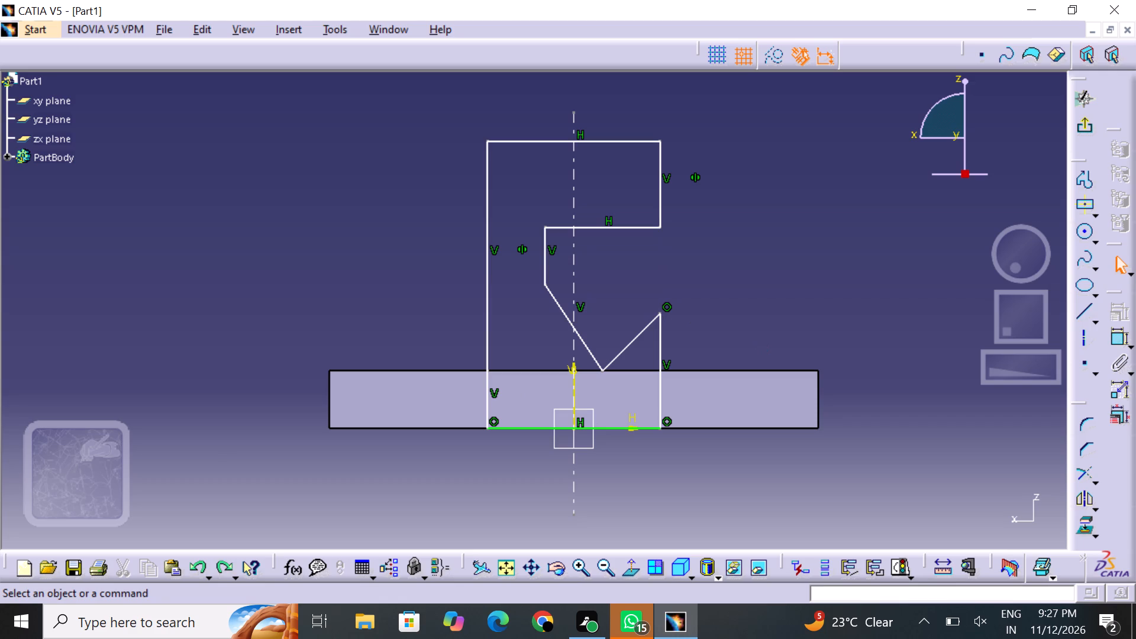
# Constrain the profile's lower vertical line at H 30 mm as coincident with the upper vertical line above it.
pyautogui.moveTo(756, 324); pyautogui.dragTo(764, 317)
pyautogui.click(1121, 337)
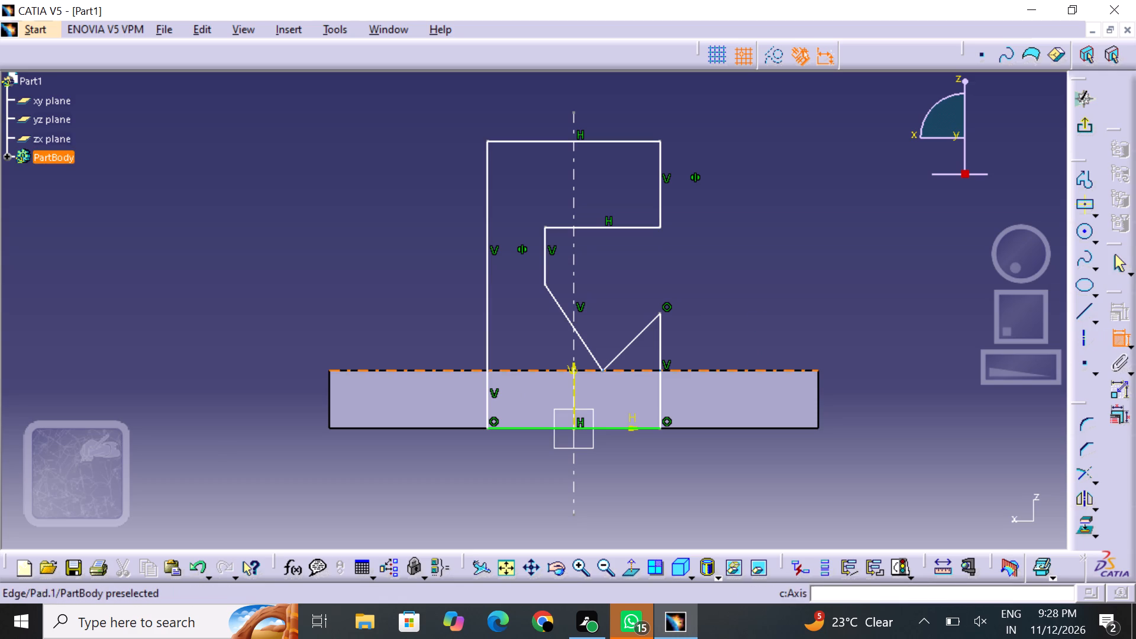
pyautogui.click(656, 357)
pyautogui.click(661, 188)
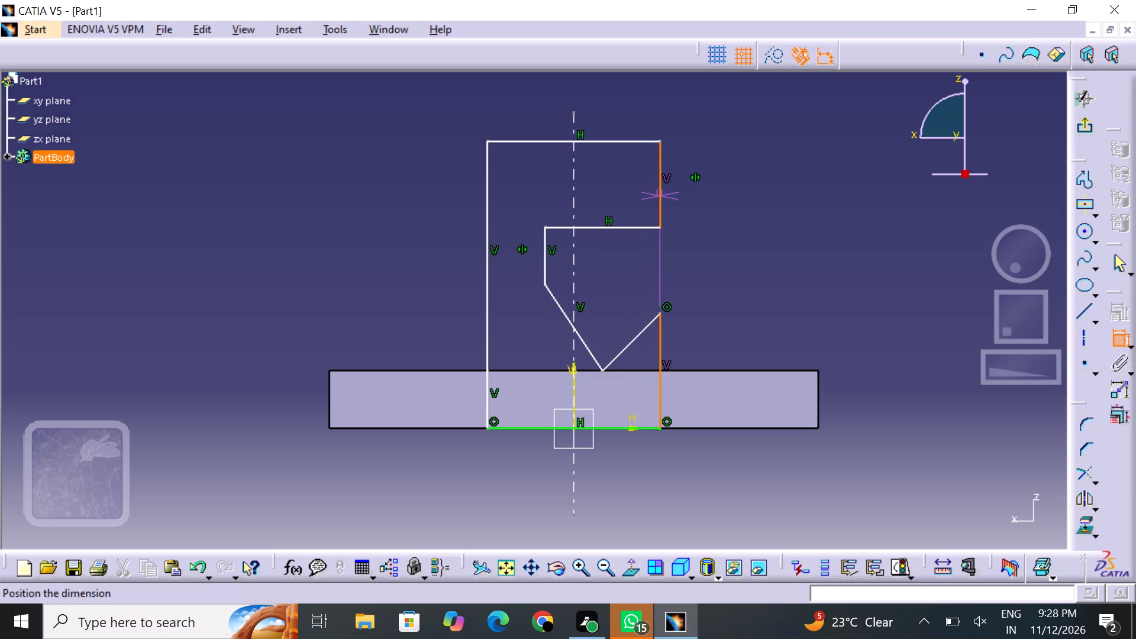
pyautogui.rightClick(667, 253)
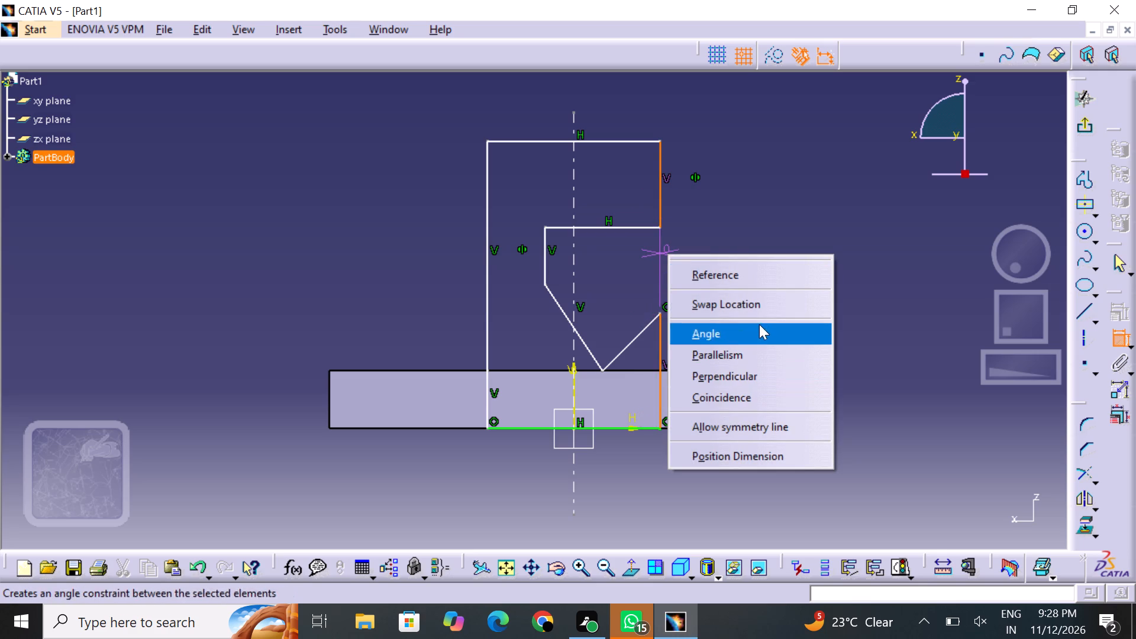
pyautogui.click(774, 398)
pyautogui.click(783, 333)
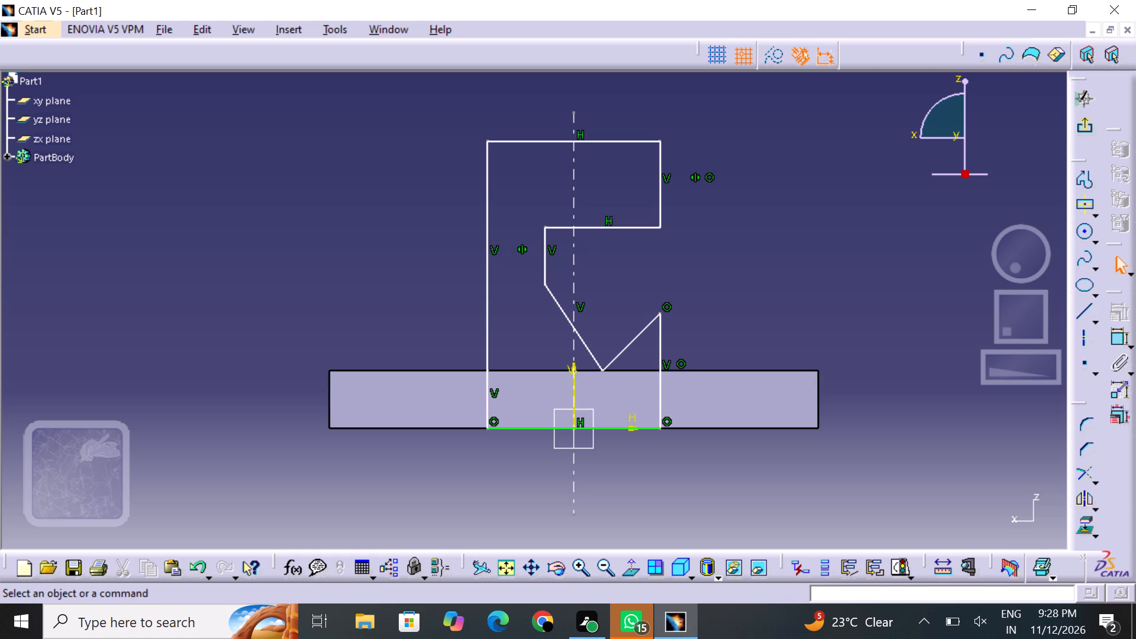
# Delete the slanted line running from (10, 20) to (30, 40) mm.
pyautogui.click(624, 346)
pyautogui.rightClick(625, 346)
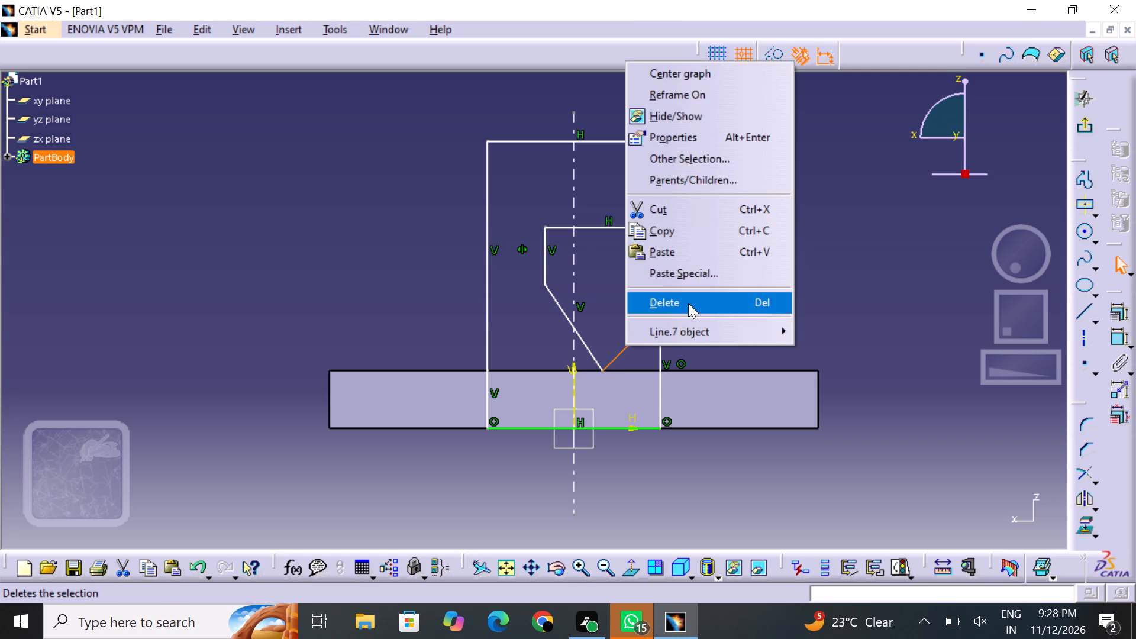
pyautogui.click(689, 304)
# Draw profile lines from (10, 20) through (18, 40) to (30, 40) mm, rejoining the lower vertical line.
pyautogui.click(1116, 339)
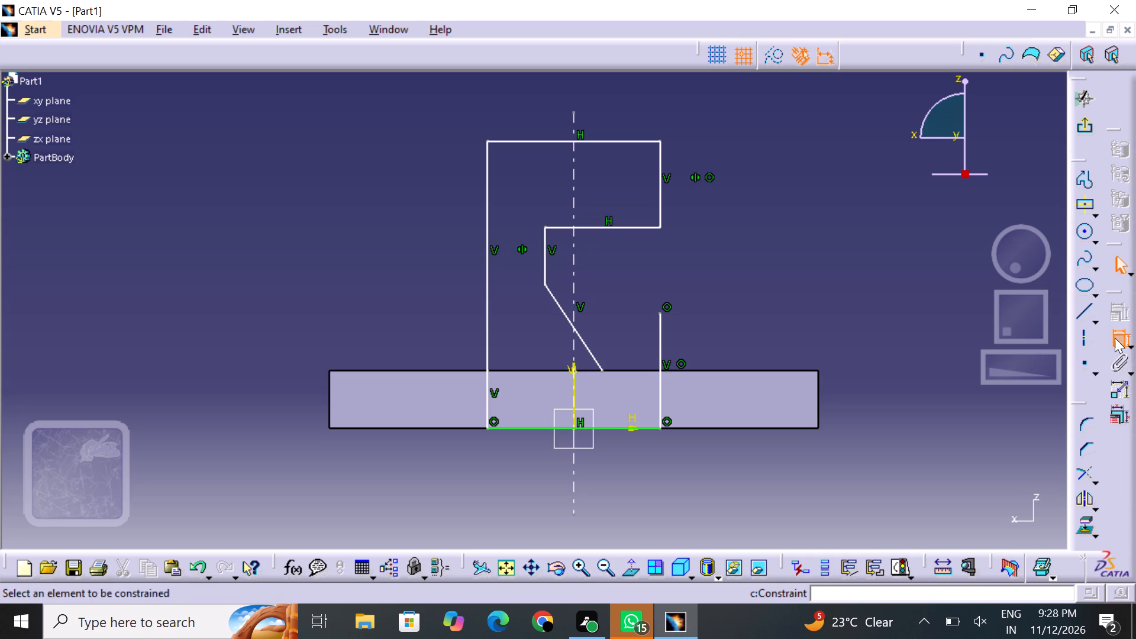
pyautogui.click(1119, 338)
pyautogui.click(1081, 185)
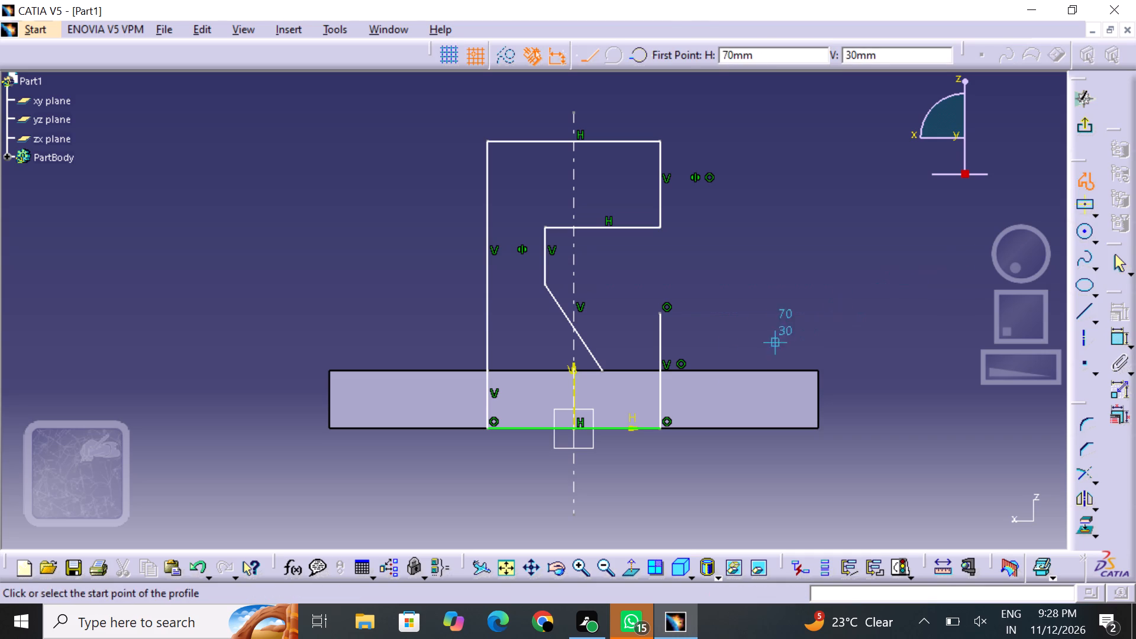
pyautogui.moveTo(605, 370); pyautogui.dragTo(611, 359)
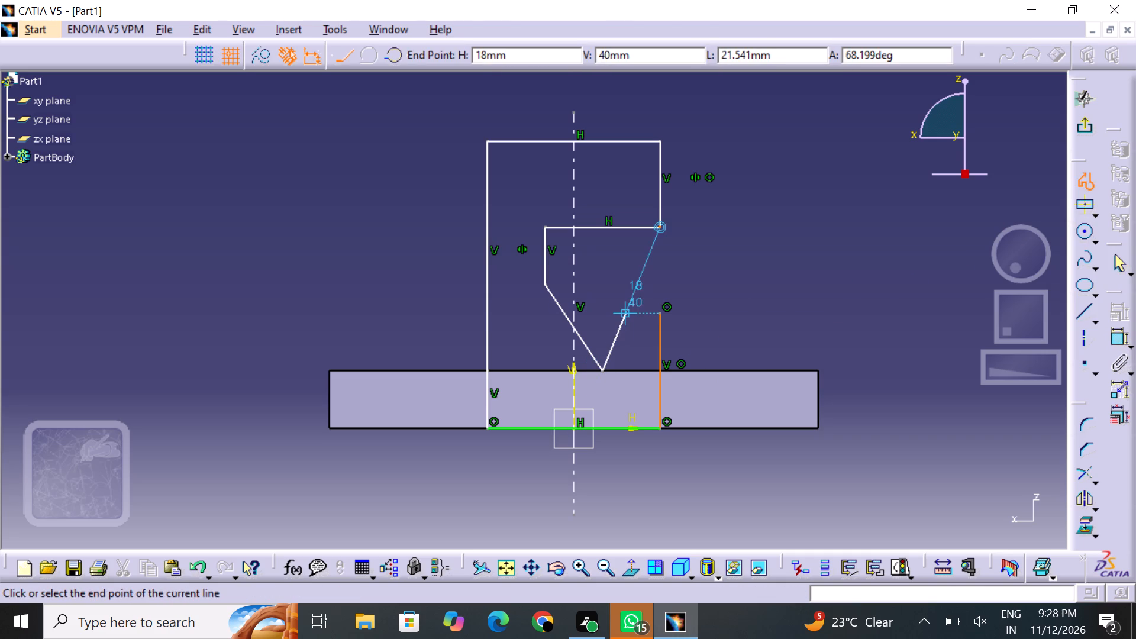
pyautogui.click(626, 312)
pyautogui.click(660, 308)
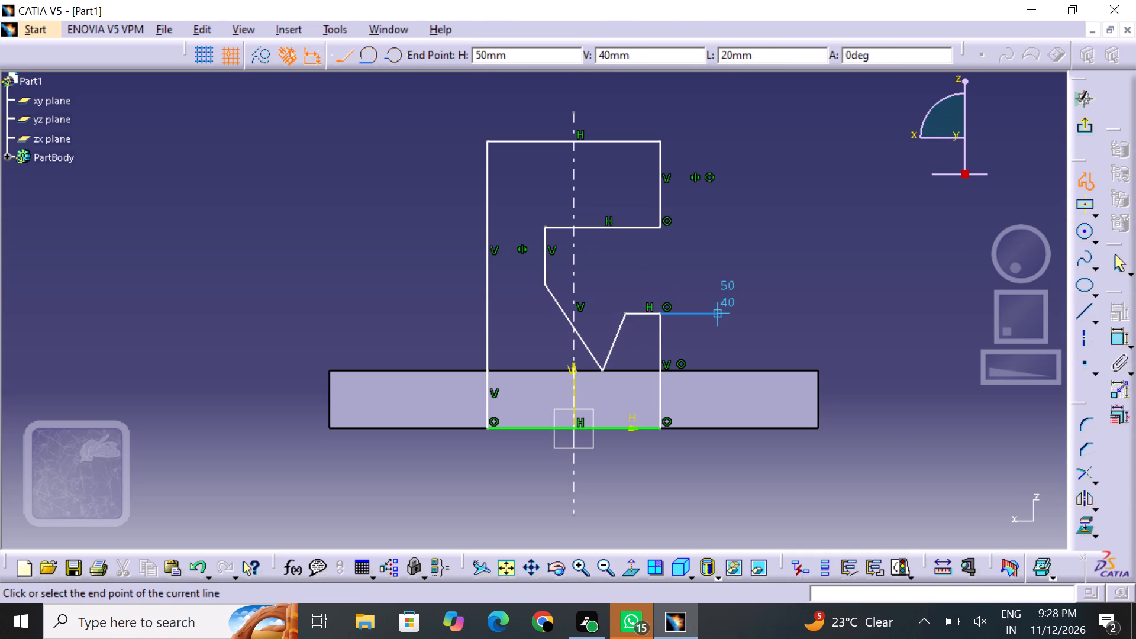
pyautogui.press('Escape')
pyautogui.press('Escape')
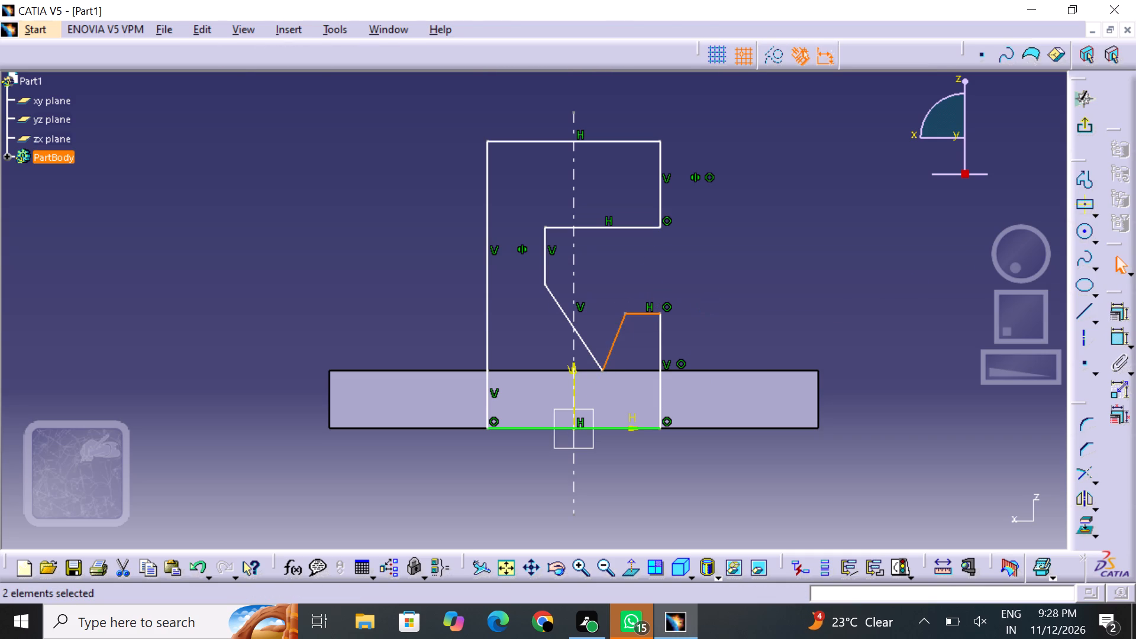
# Dimension the angle between the new slanted line and the short horizontal line.
pyautogui.click(1111, 346)
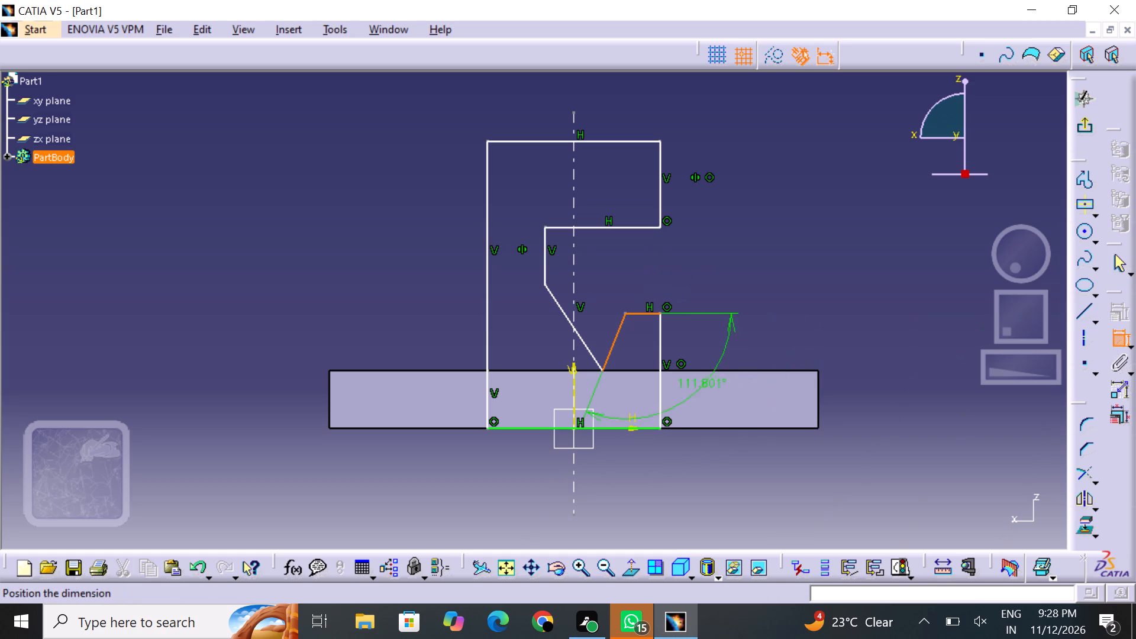
pyautogui.click(660, 427)
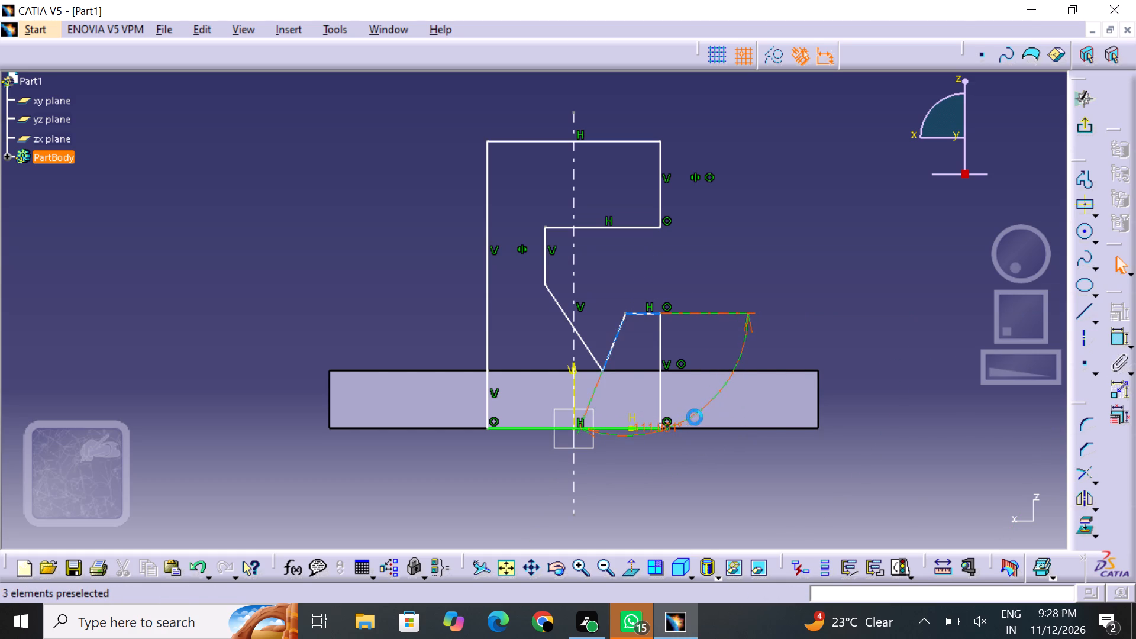
# Delete the angle dimension between the slanted line and the short horizontal line.
pyautogui.click(709, 402)
pyautogui.rightClick(709, 401)
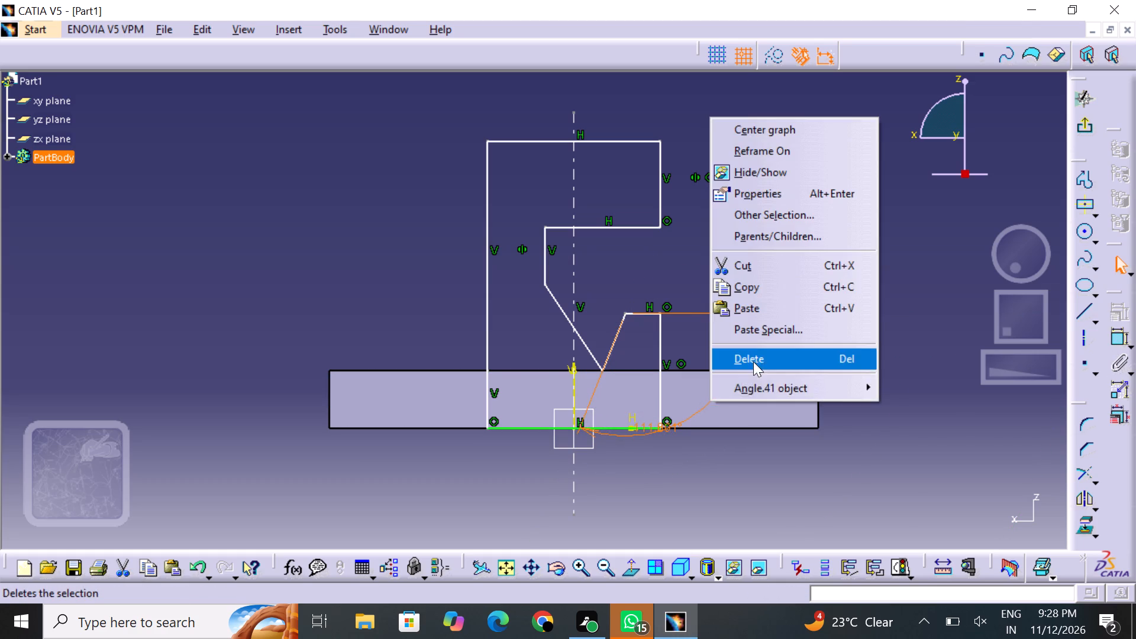
pyautogui.click(763, 355)
# Dimension the lower vertical line between the base line and the short horizontal line, and set its length to 45 mm.
pyautogui.click(1118, 342)
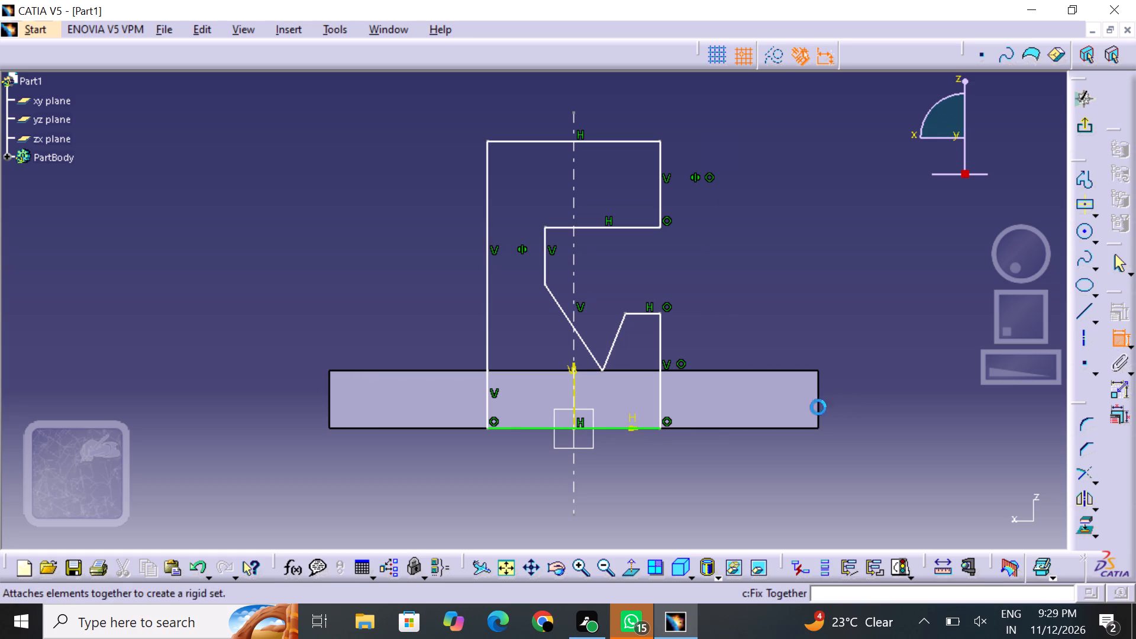
pyautogui.click(663, 395)
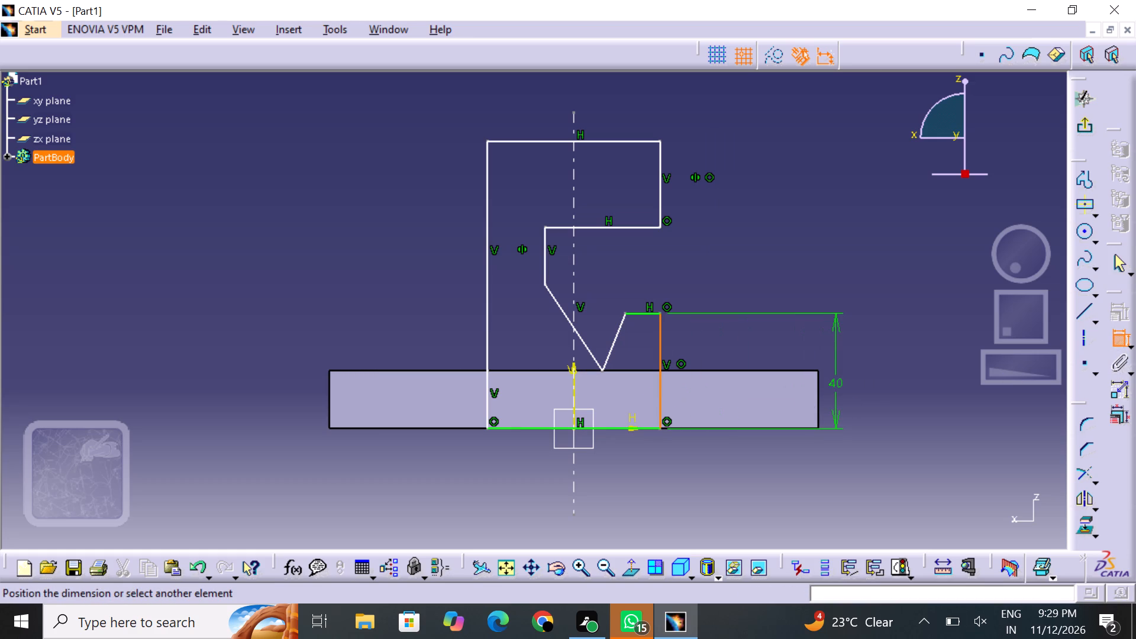
pyautogui.click(843, 387)
pyautogui.doubleClick(844, 386)
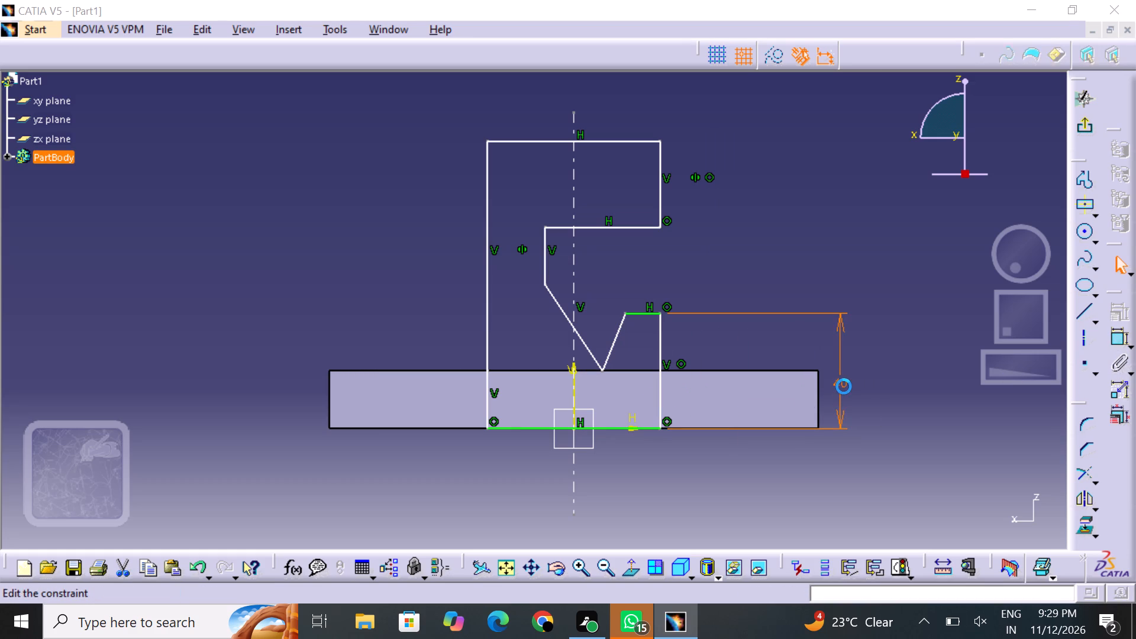
pyautogui.press('BackSpace')
pyautogui.write('45')
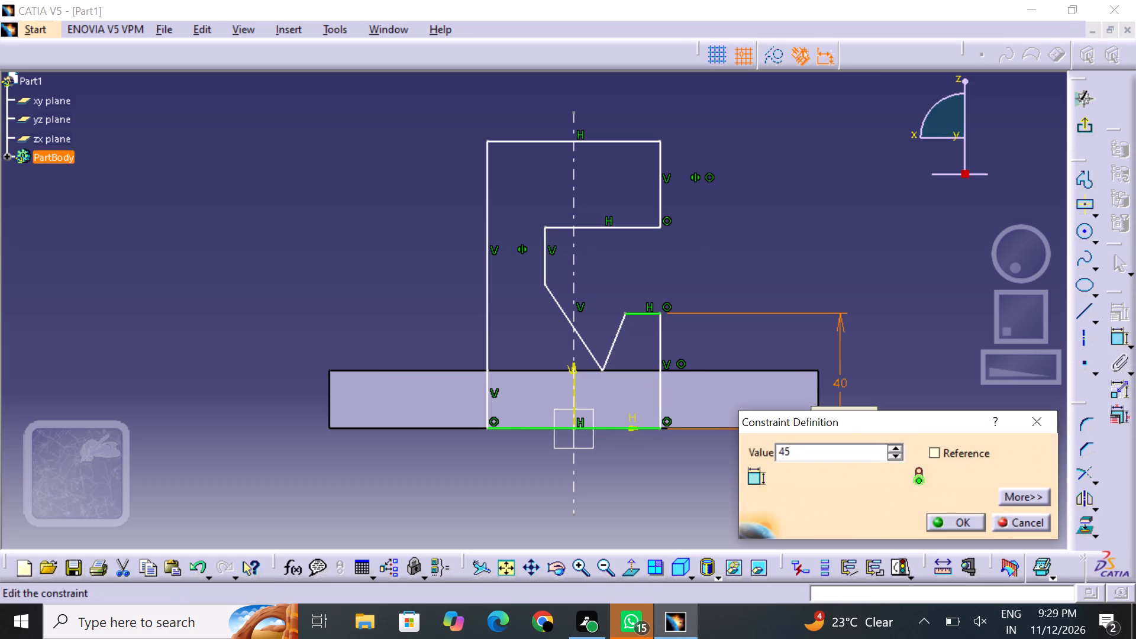
pyautogui.press('Return')
pyautogui.click(941, 356)
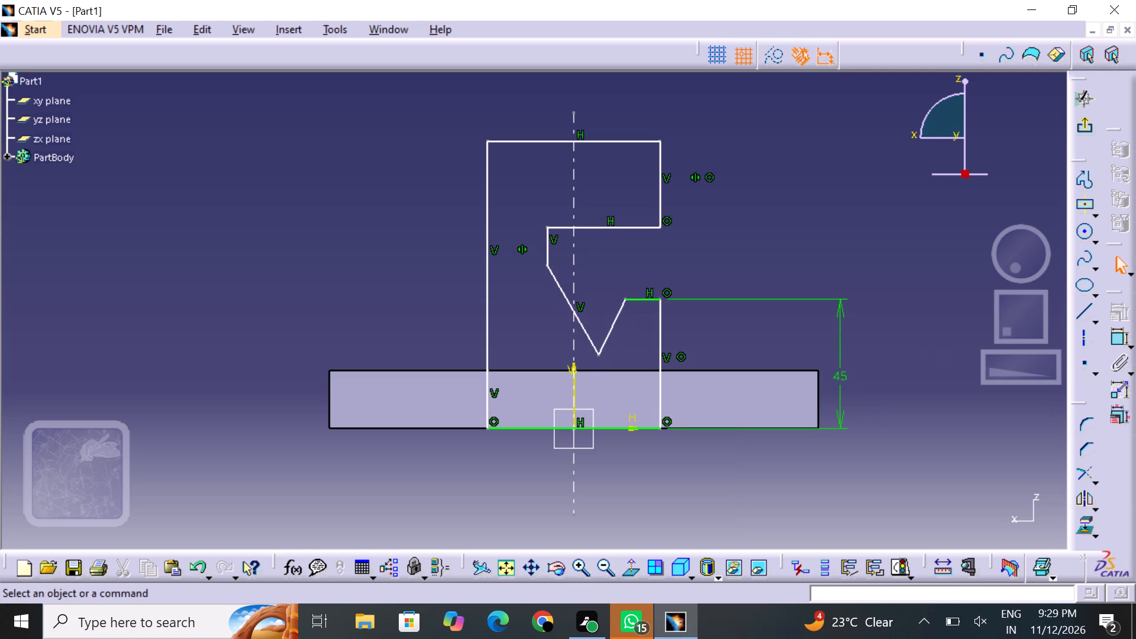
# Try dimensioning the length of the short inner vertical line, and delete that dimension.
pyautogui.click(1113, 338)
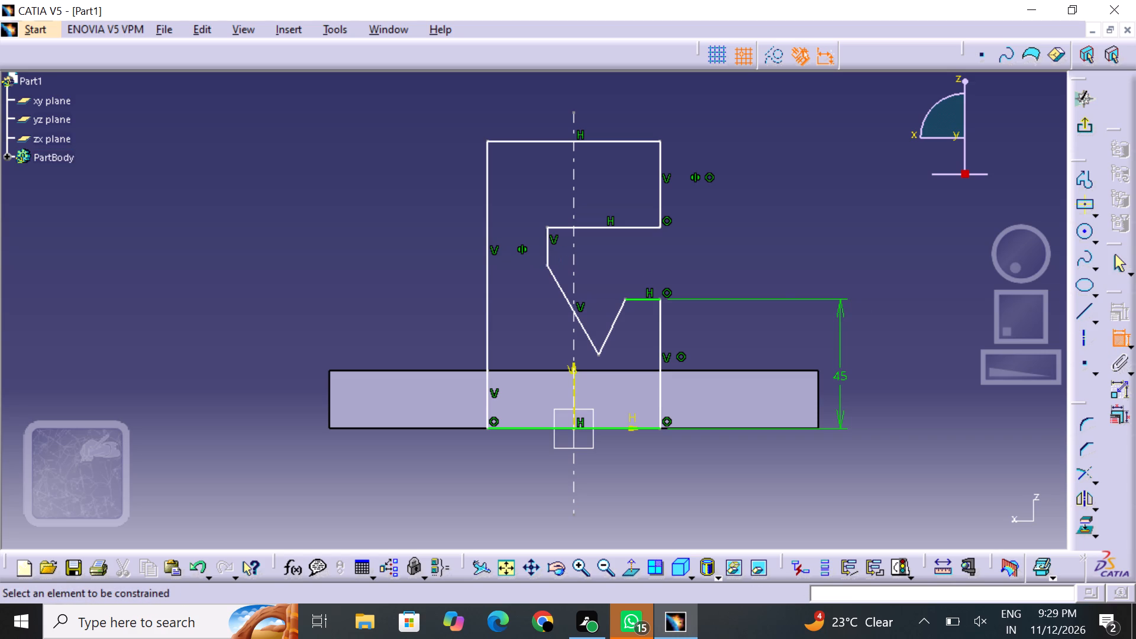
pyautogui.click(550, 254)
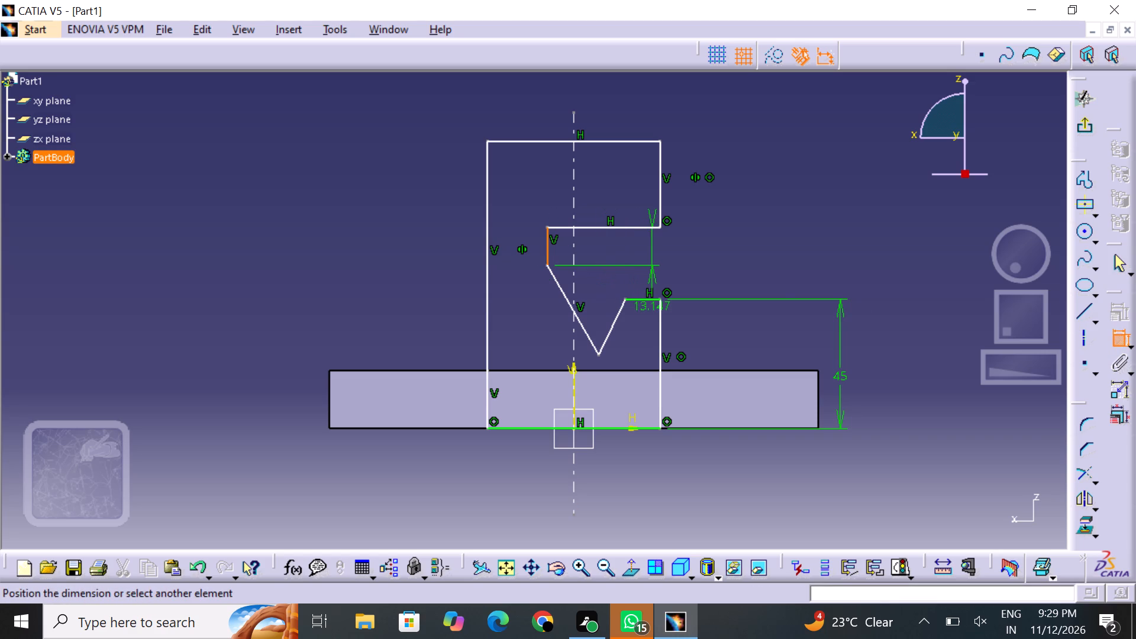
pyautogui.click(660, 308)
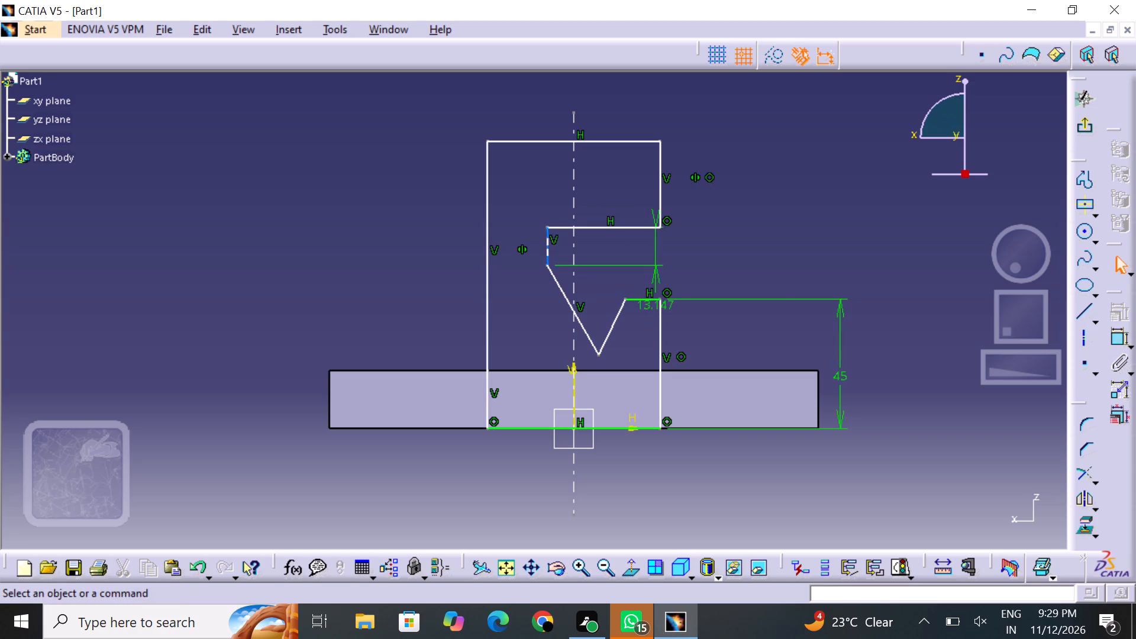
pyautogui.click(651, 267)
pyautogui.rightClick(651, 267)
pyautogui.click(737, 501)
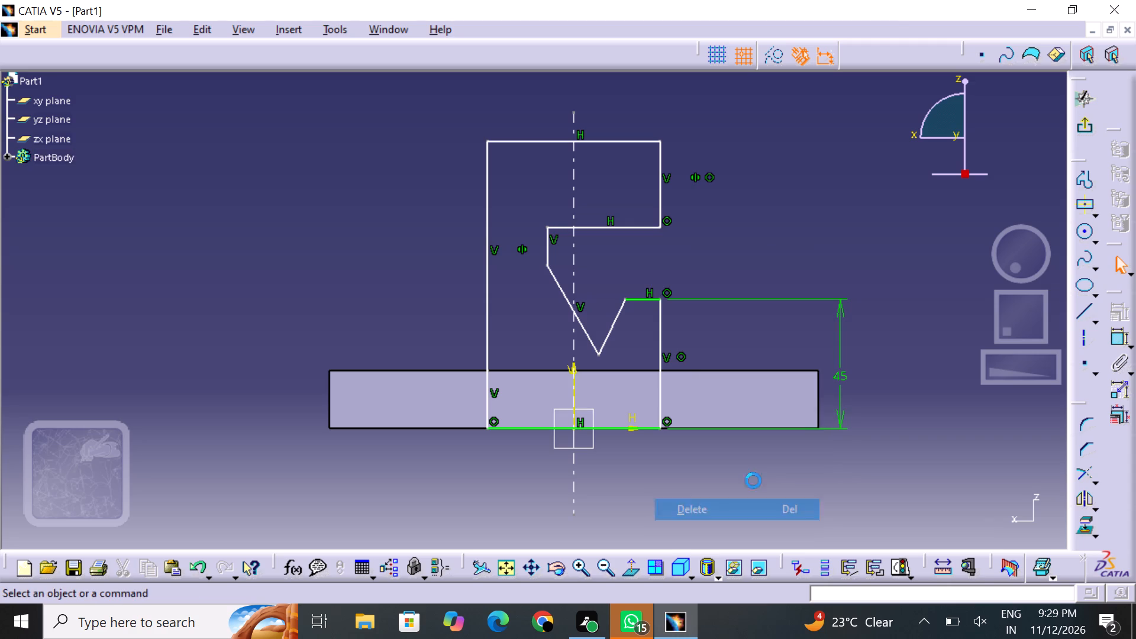
# Constrain the two slanted lines of the V-notch as symmetric about the profile's vertical axis line.
pyautogui.click(1113, 340)
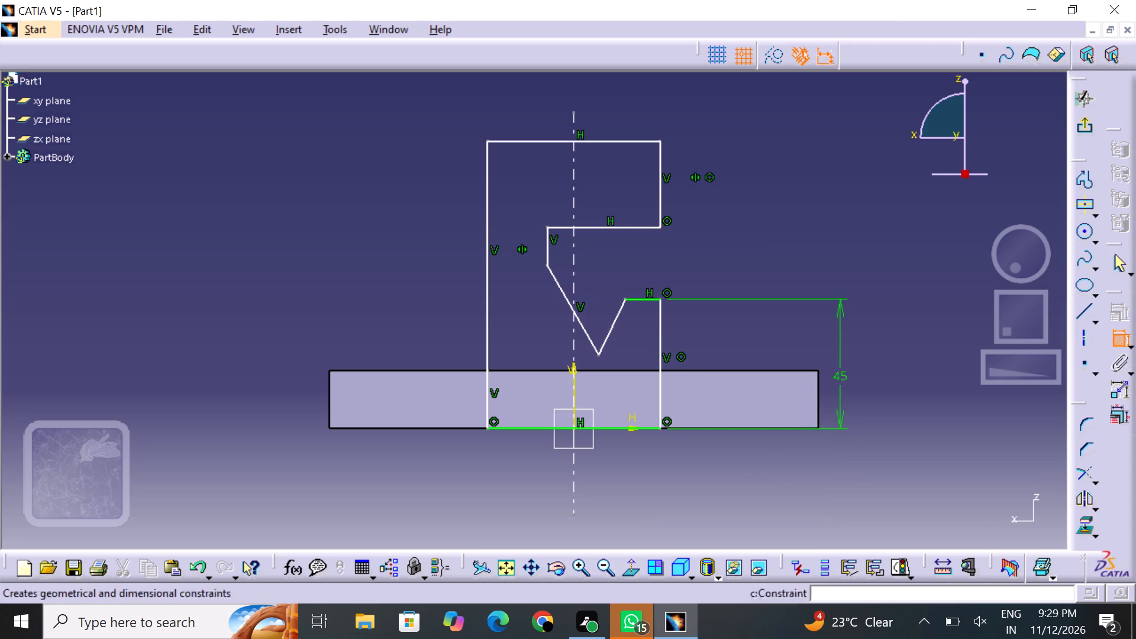
pyautogui.click(583, 326)
pyautogui.click(618, 317)
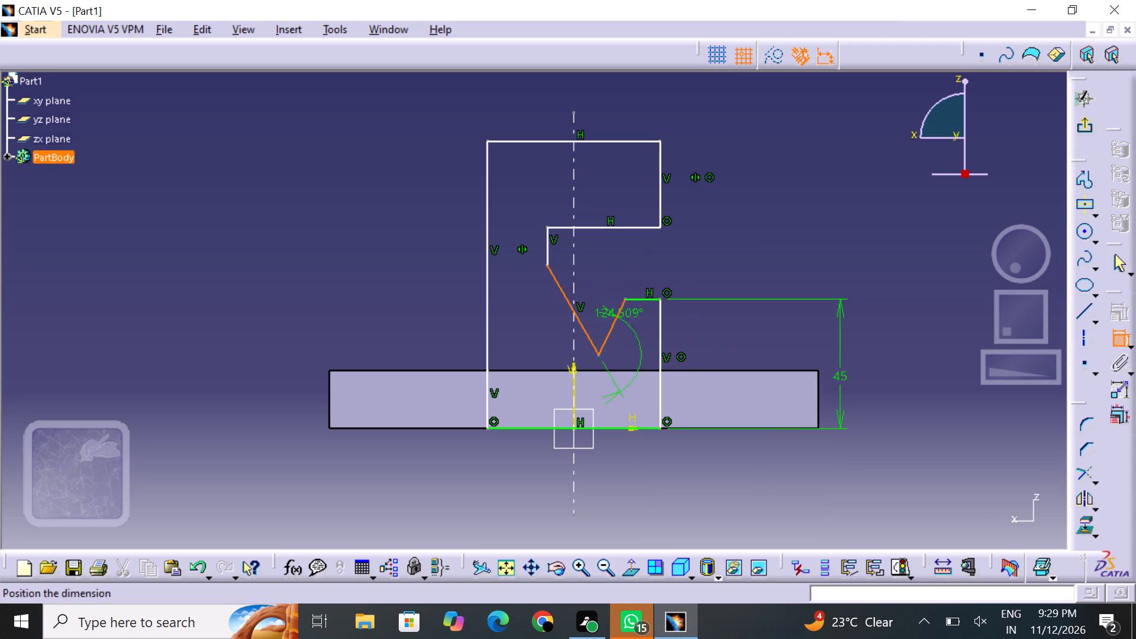
pyautogui.rightClick(591, 317)
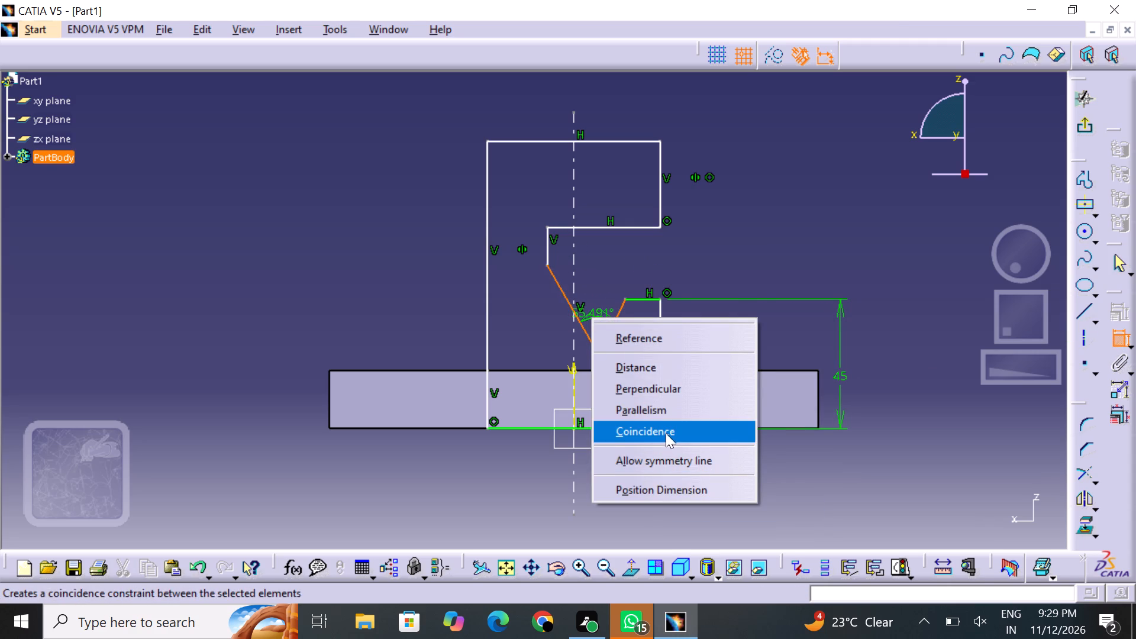
pyautogui.click(666, 454)
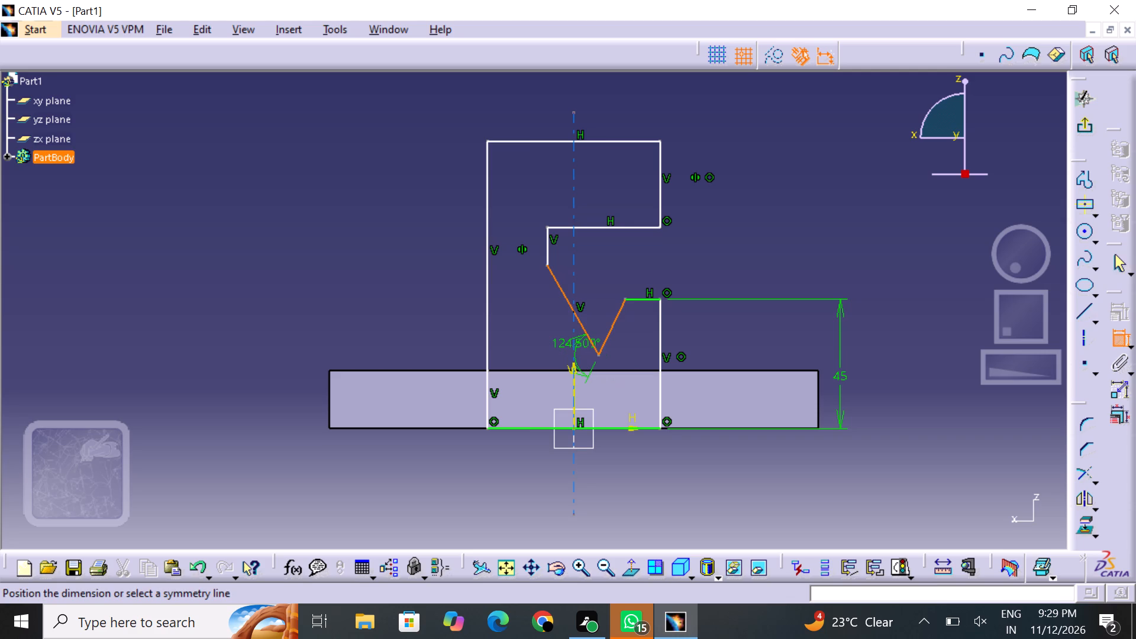
pyautogui.click(576, 344)
pyautogui.click(801, 491)
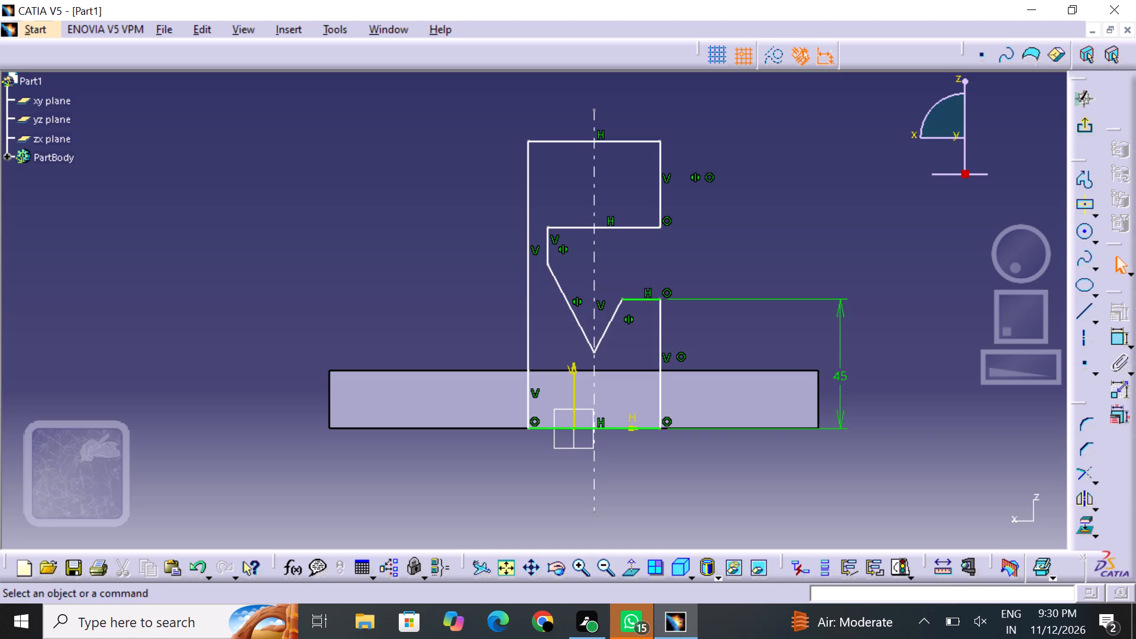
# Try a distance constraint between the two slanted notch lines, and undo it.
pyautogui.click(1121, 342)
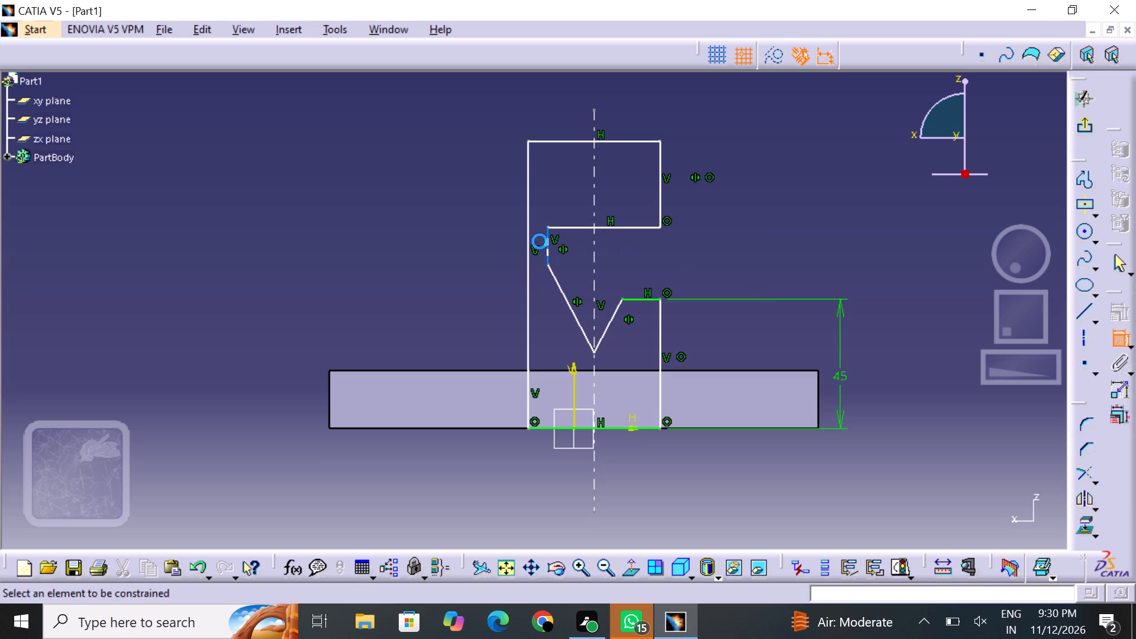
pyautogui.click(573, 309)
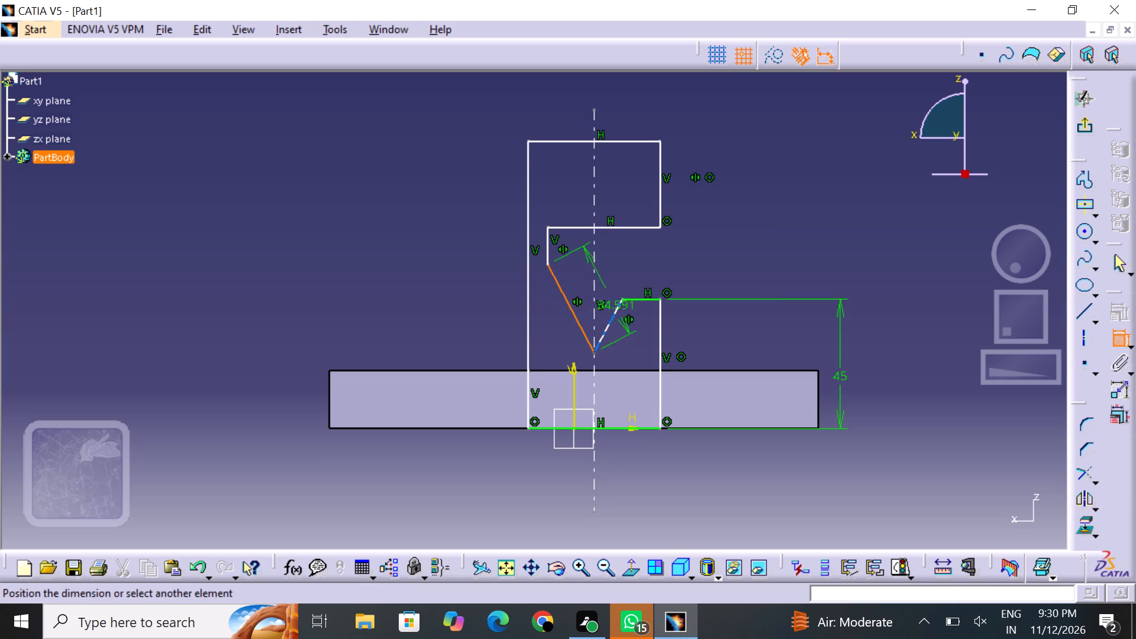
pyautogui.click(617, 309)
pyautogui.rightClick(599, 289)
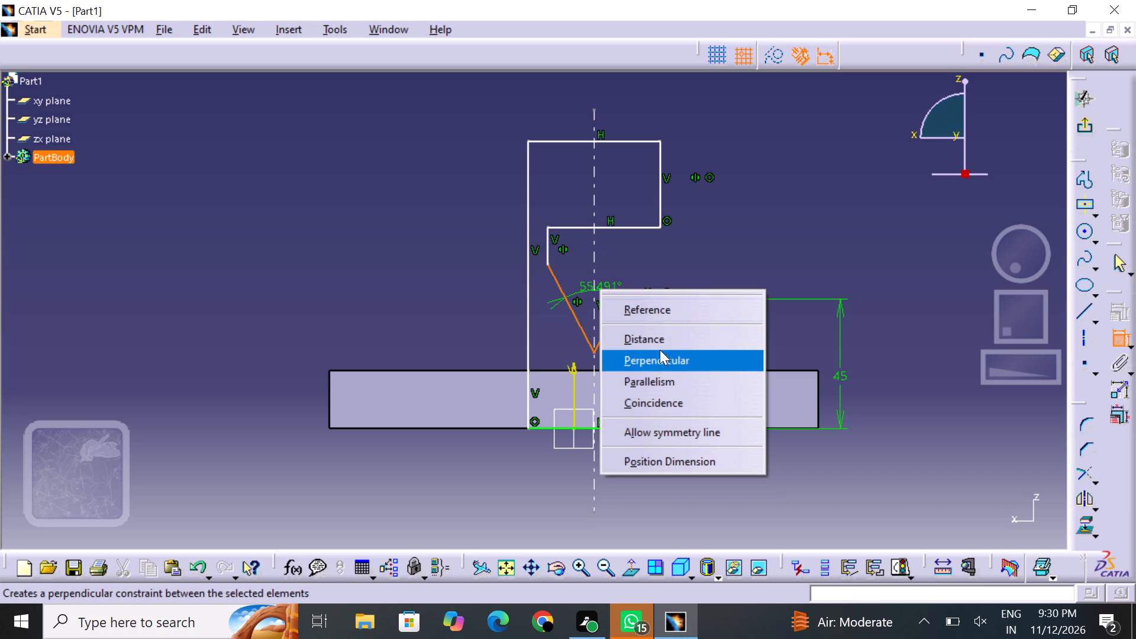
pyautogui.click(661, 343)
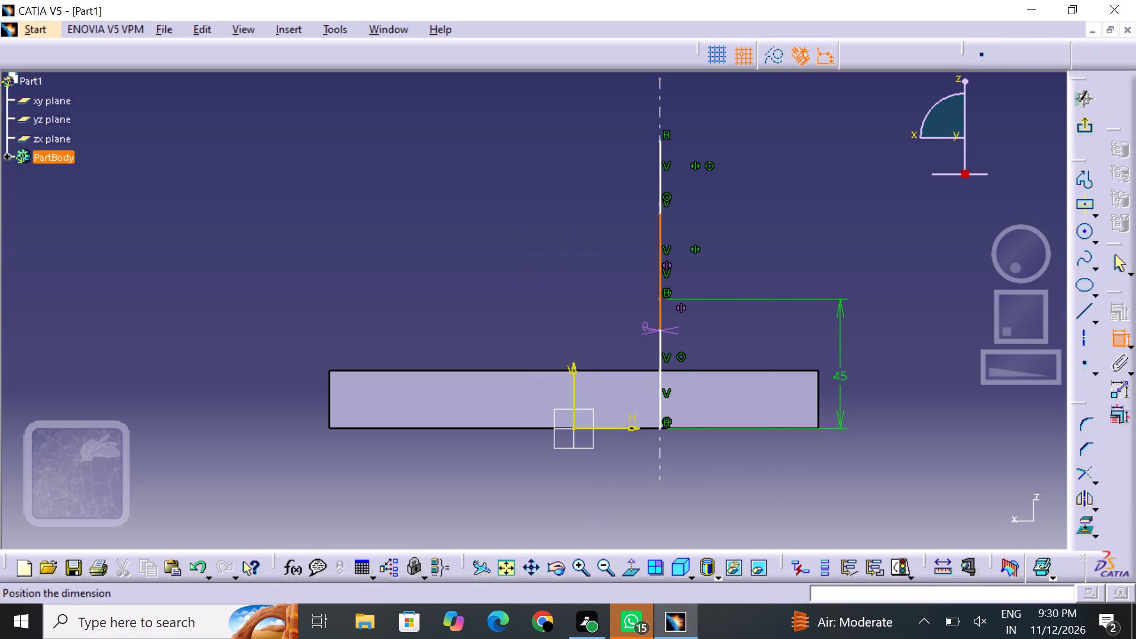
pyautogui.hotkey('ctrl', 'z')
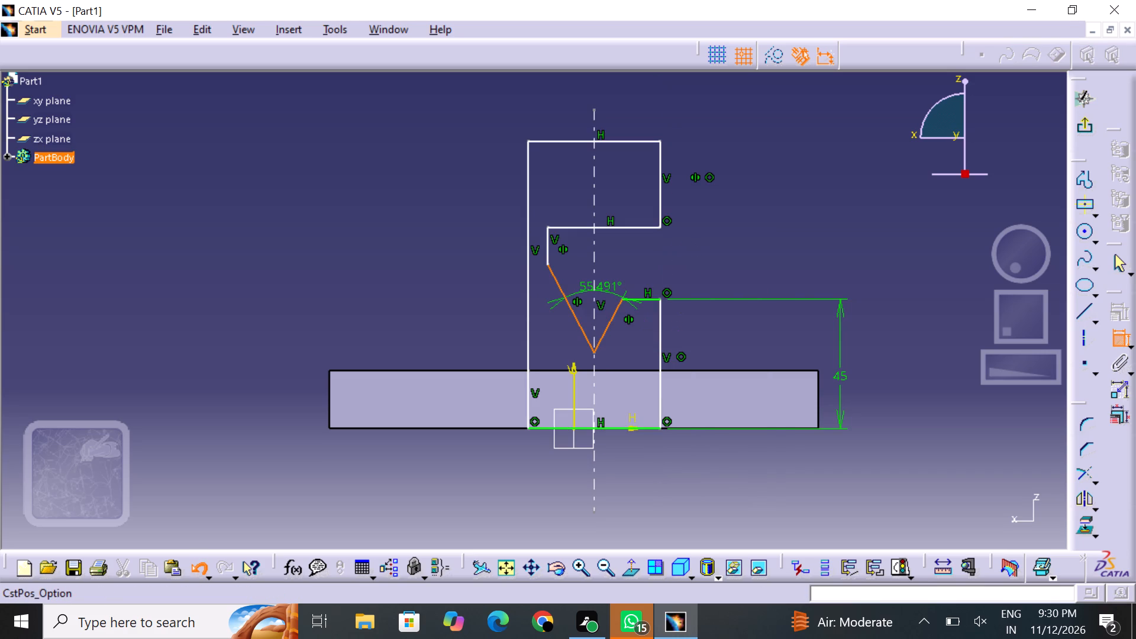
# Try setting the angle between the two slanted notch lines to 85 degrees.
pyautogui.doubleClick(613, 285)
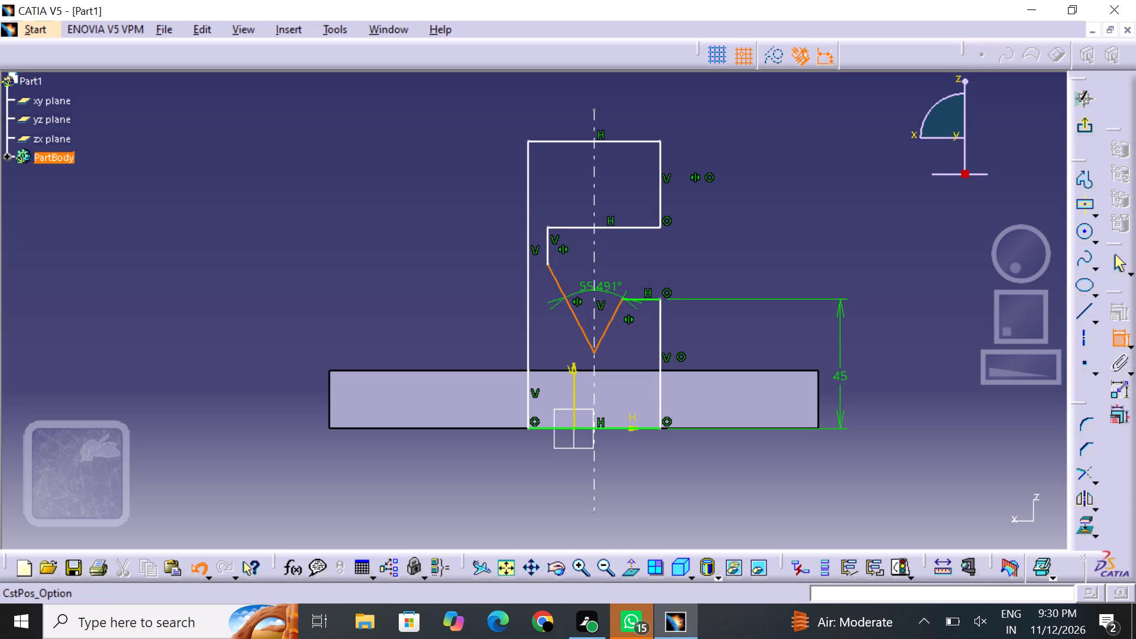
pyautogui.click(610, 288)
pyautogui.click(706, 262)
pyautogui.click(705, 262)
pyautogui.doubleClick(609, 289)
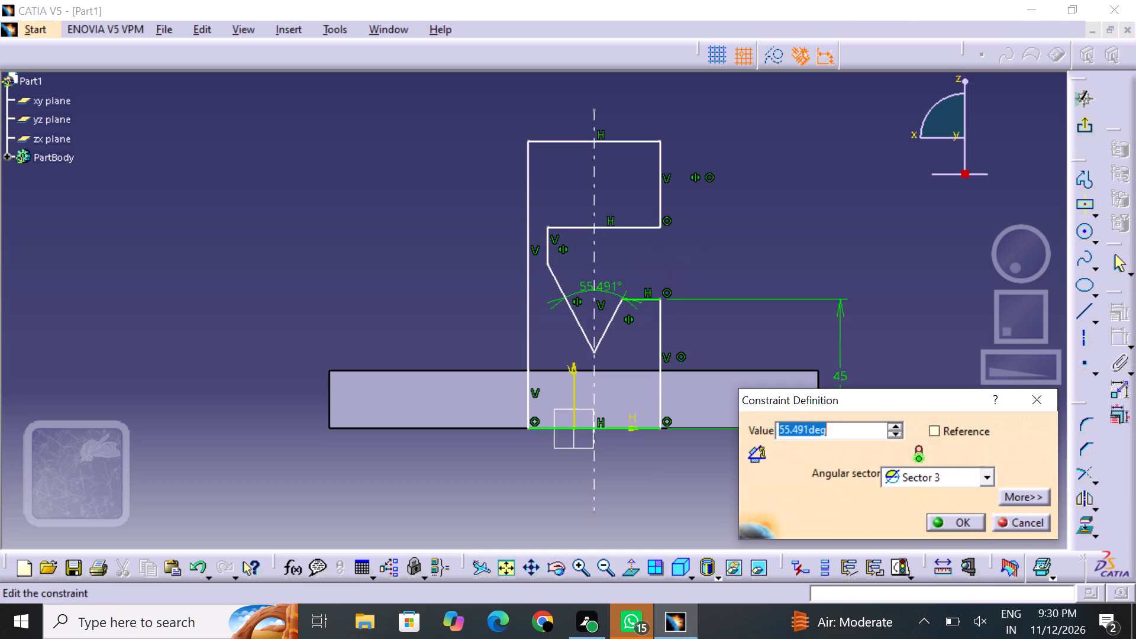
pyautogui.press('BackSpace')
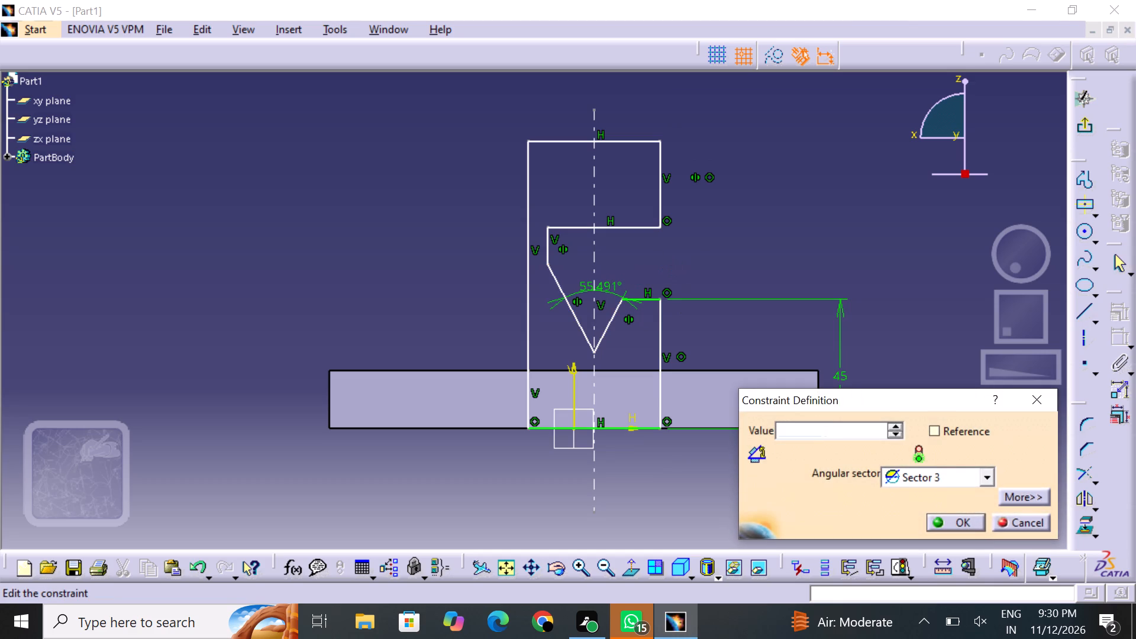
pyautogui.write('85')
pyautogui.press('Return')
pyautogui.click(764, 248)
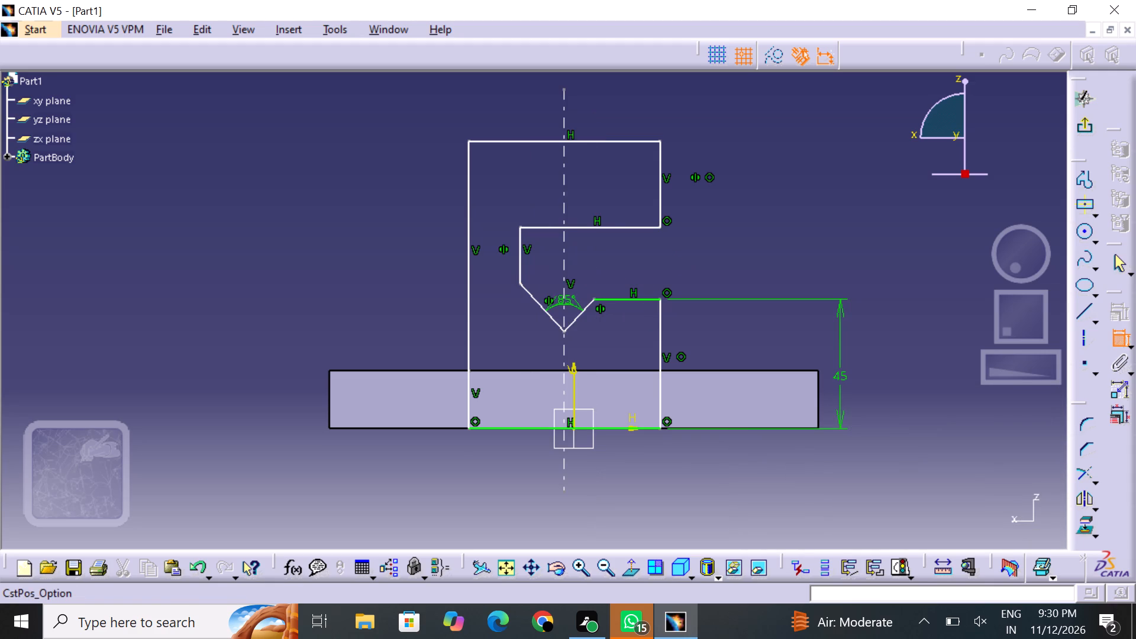
# Dimension the angle between the two slanted notch lines above the V and set it to 85 degrees.
pyautogui.click(1109, 340)
pyautogui.click(1113, 339)
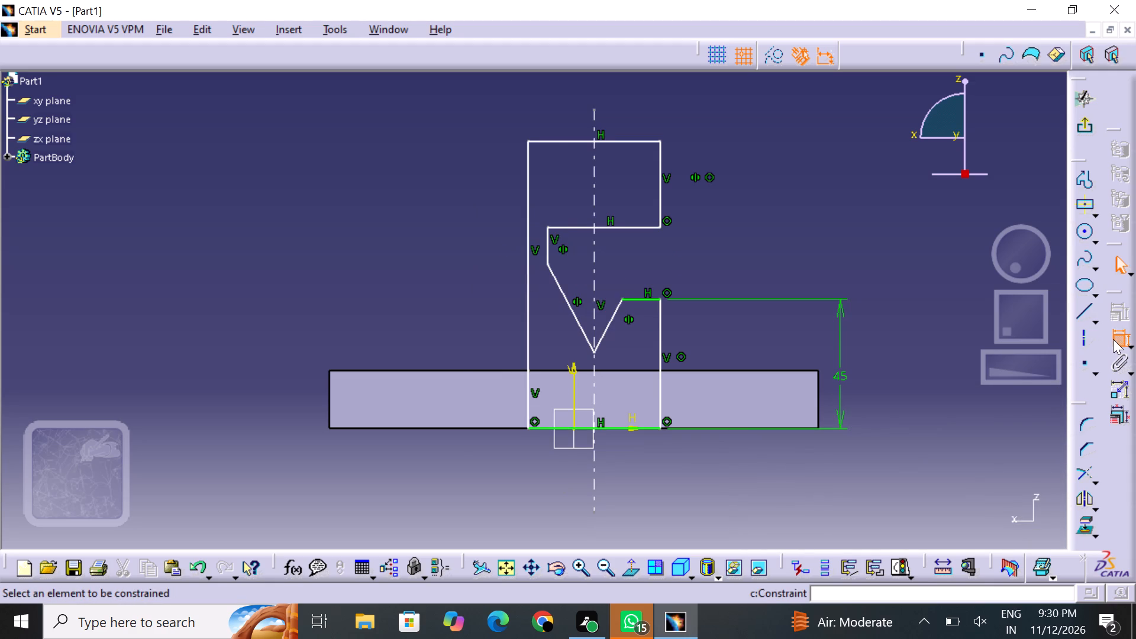
pyautogui.click(1113, 339)
pyautogui.click(1113, 338)
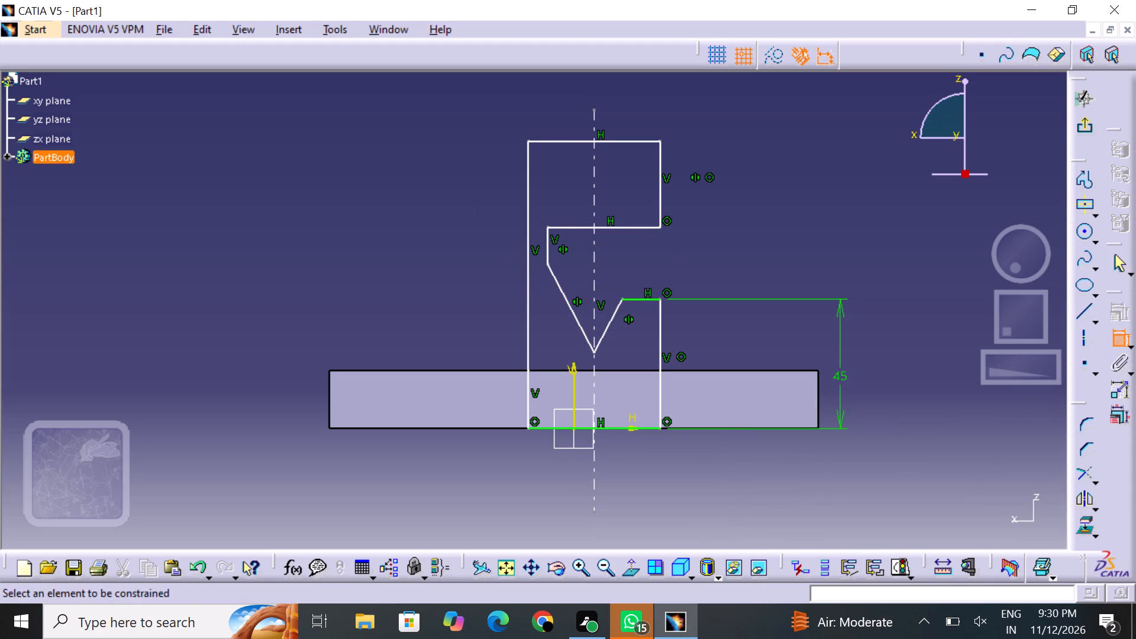
pyautogui.click(576, 319)
pyautogui.click(615, 310)
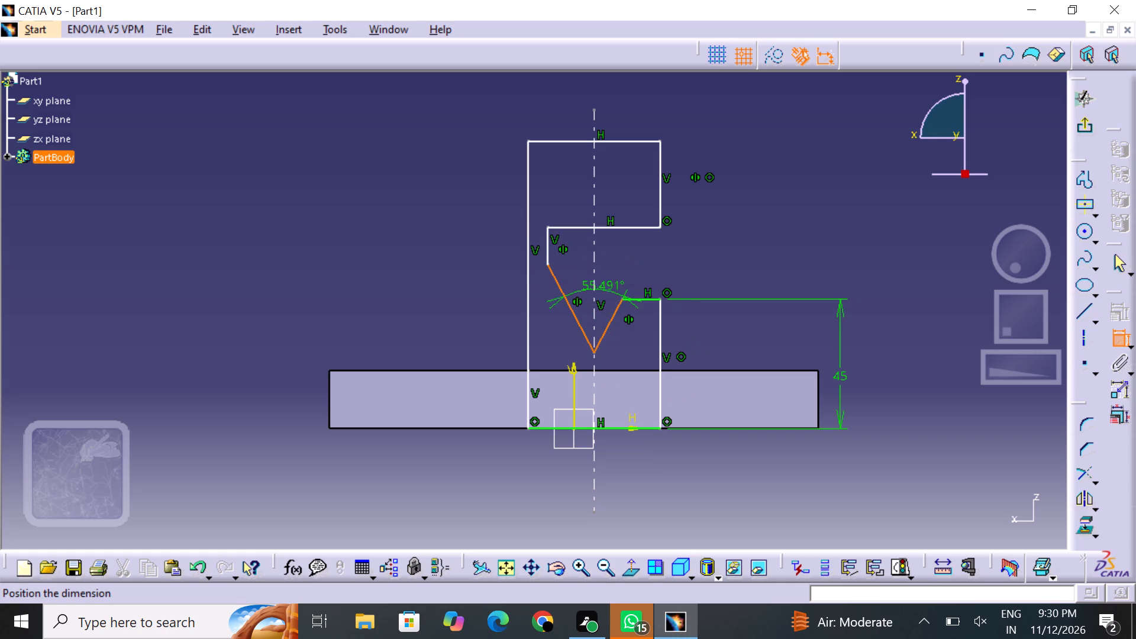
pyautogui.click(609, 253)
pyautogui.doubleClick(616, 248)
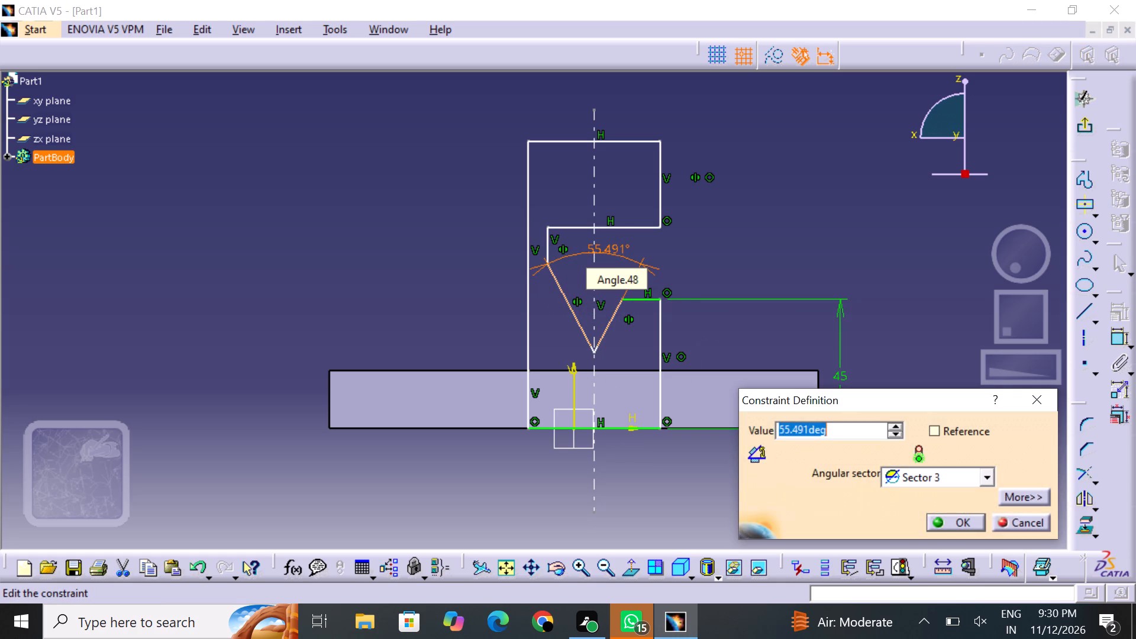
pyautogui.press('BackSpace')
pyautogui.write('85')
pyautogui.press('Return')
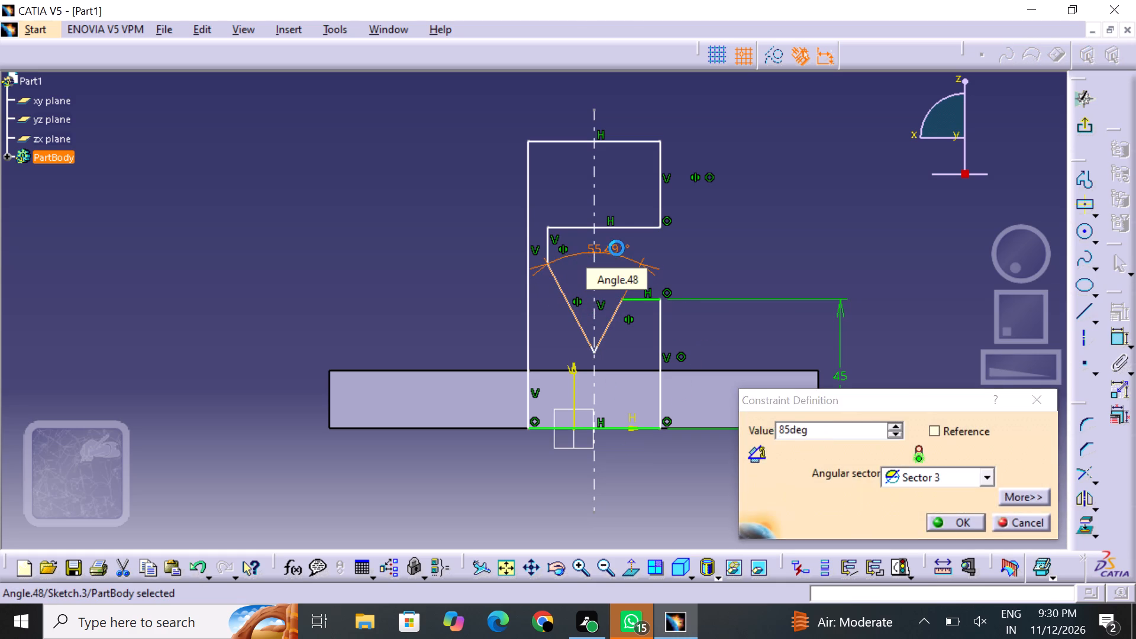
pyautogui.click(747, 276)
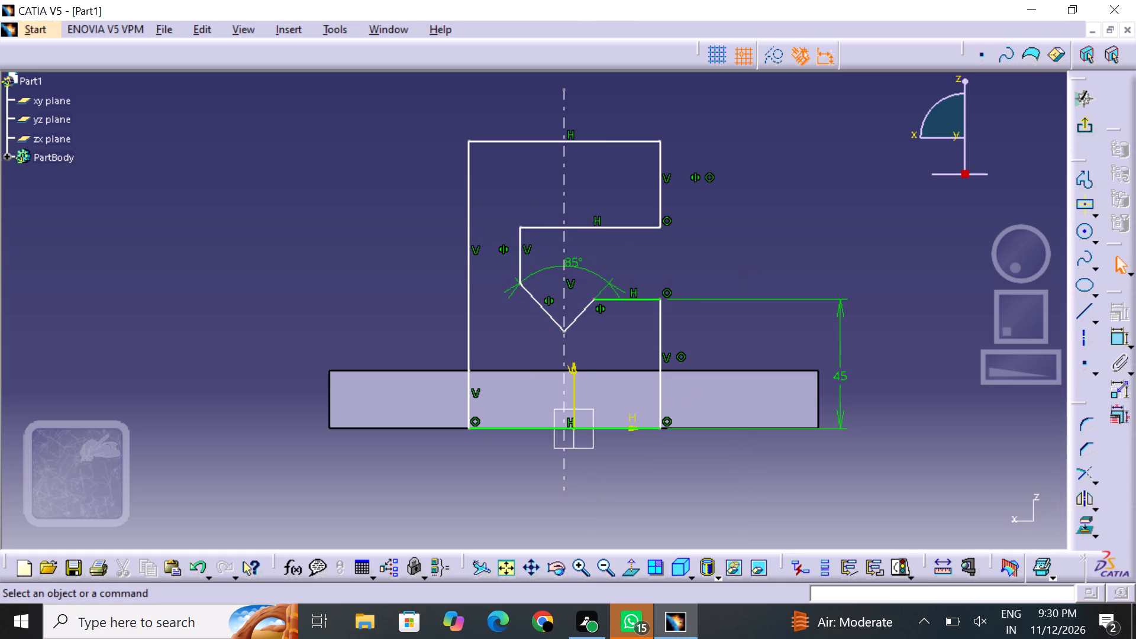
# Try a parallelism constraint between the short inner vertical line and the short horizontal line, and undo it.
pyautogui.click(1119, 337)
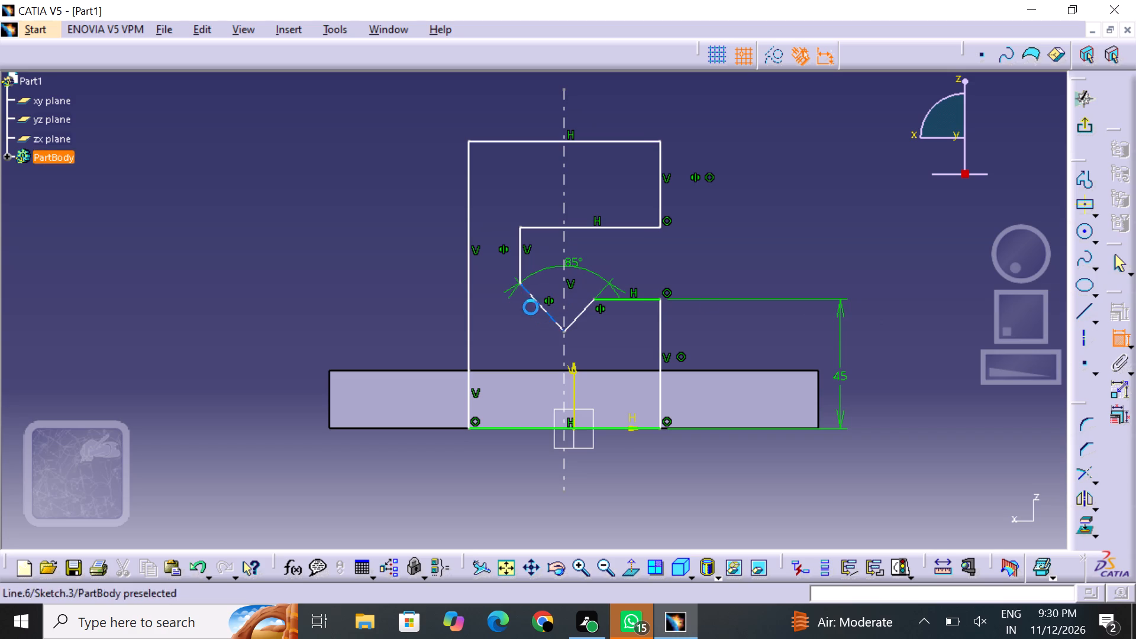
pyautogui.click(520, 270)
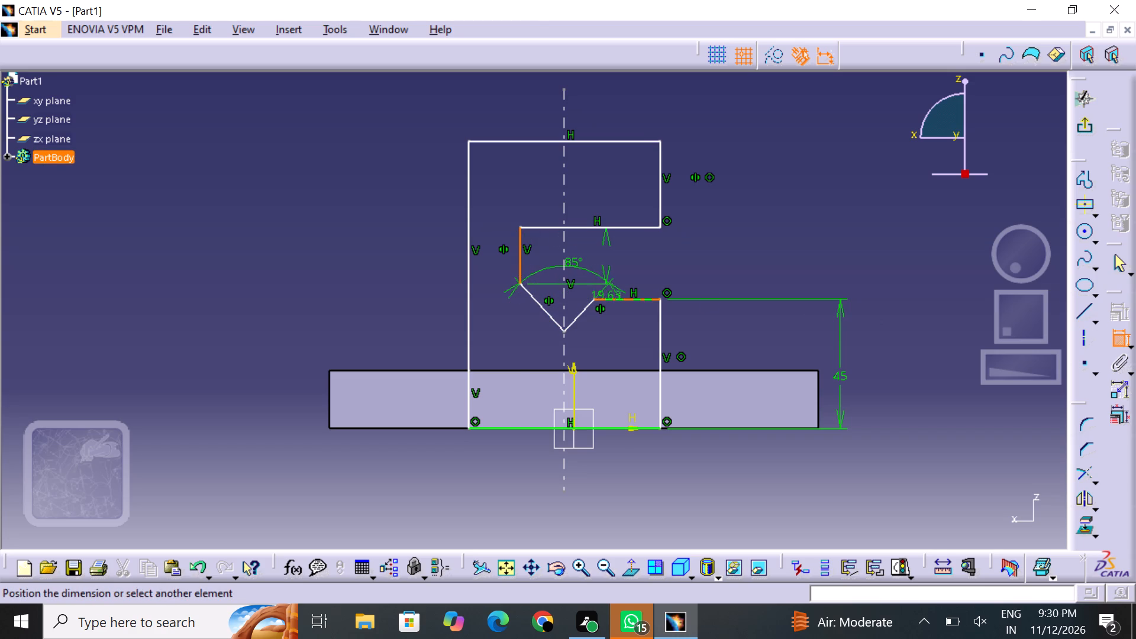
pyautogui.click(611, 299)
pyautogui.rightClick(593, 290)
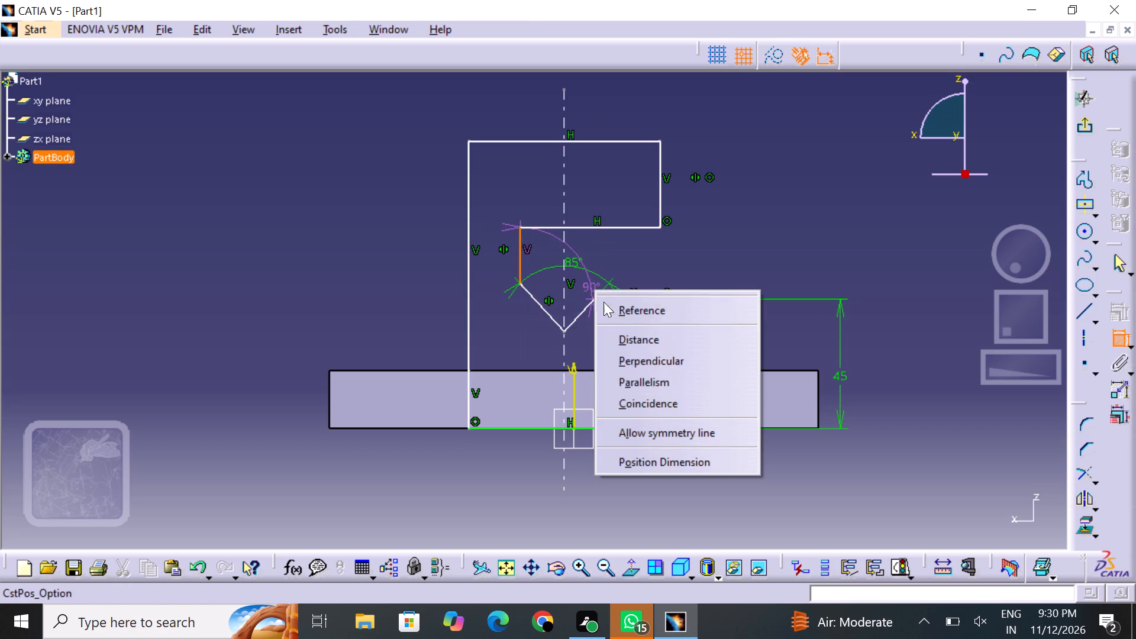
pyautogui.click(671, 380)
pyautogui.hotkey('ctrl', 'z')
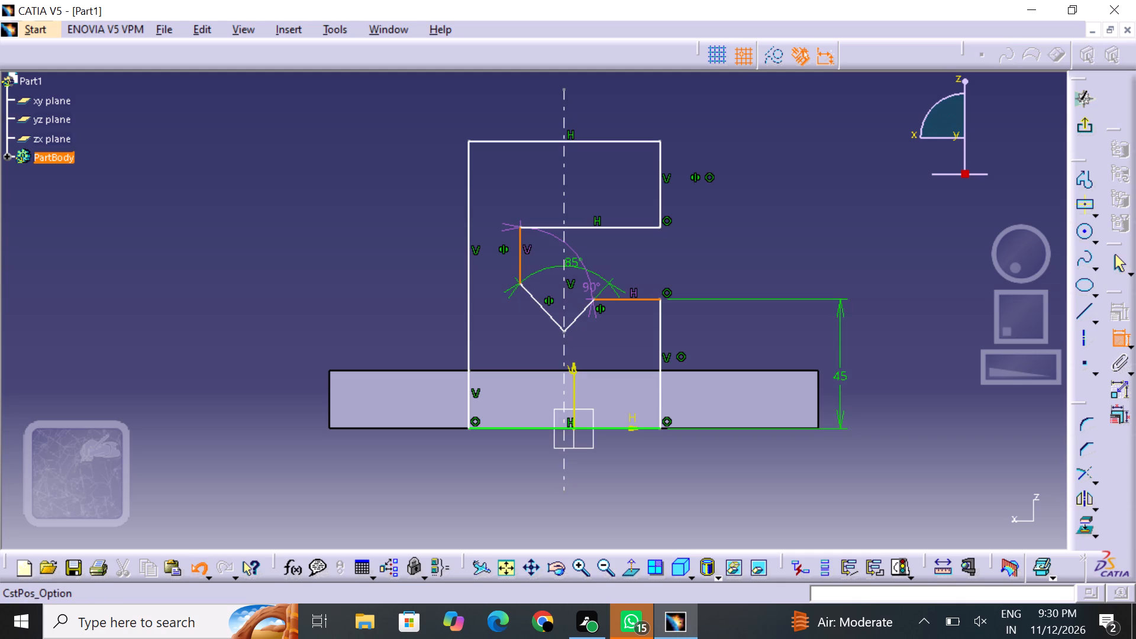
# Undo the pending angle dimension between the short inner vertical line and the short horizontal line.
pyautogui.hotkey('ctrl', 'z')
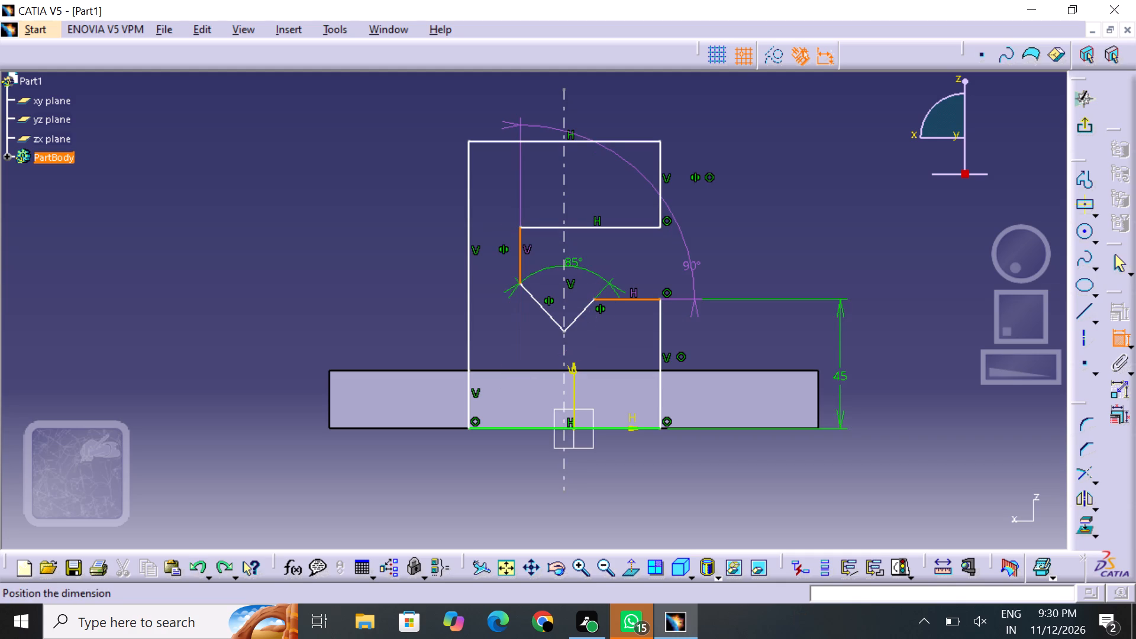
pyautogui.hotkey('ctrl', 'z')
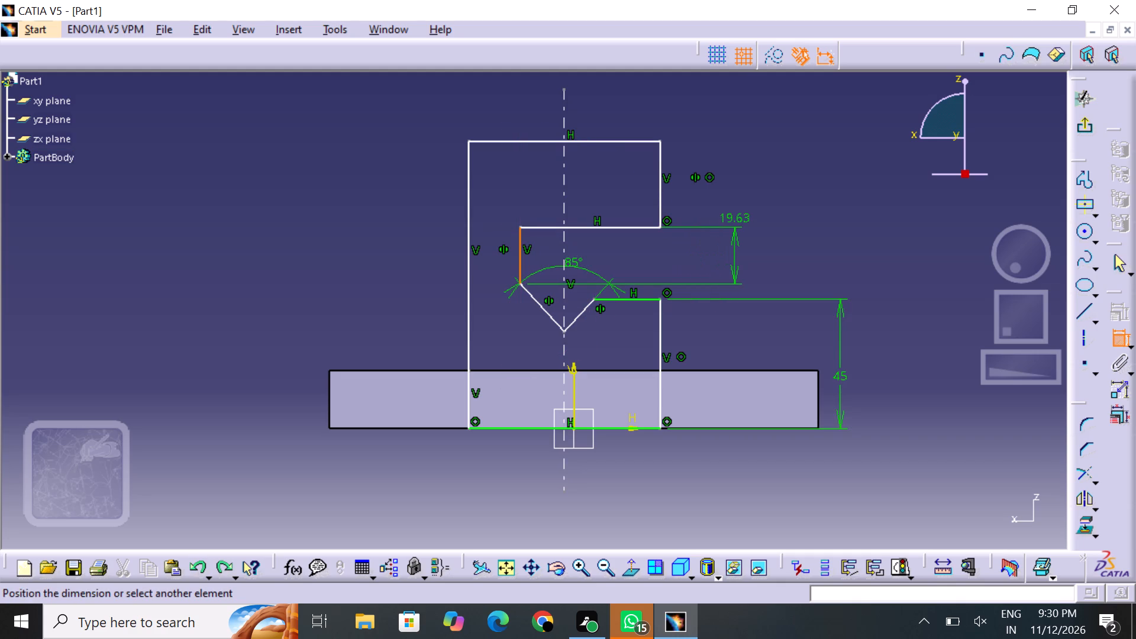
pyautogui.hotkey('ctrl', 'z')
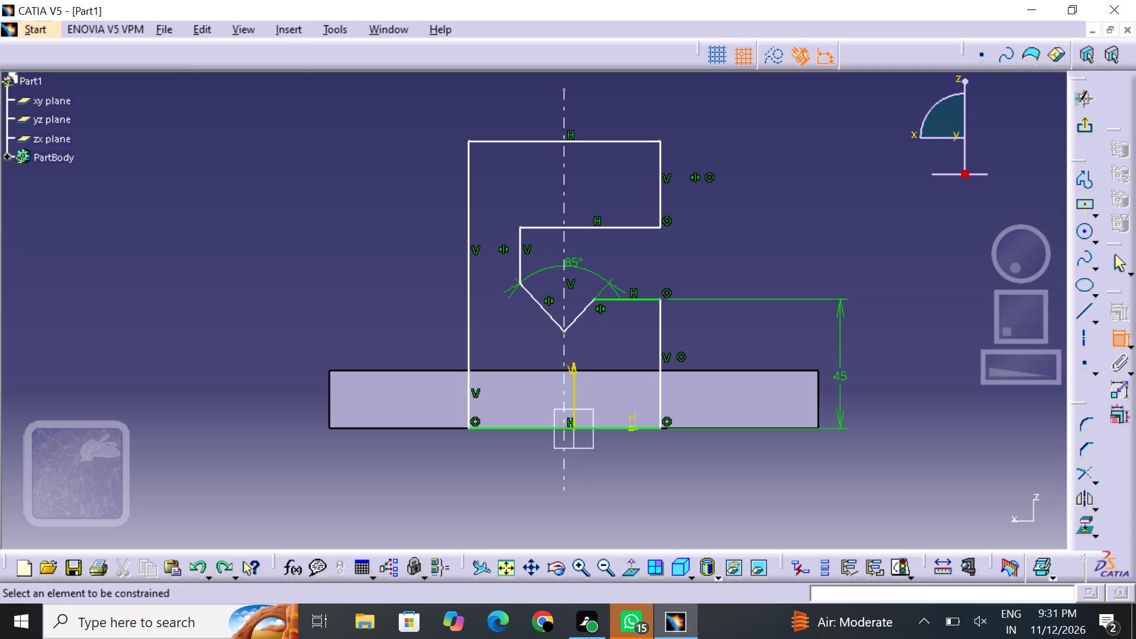
# Dimension the horizontal distance between the upper endpoints of the two slanted notch lines and set it to 40 mm.
pyautogui.click(579, 568)
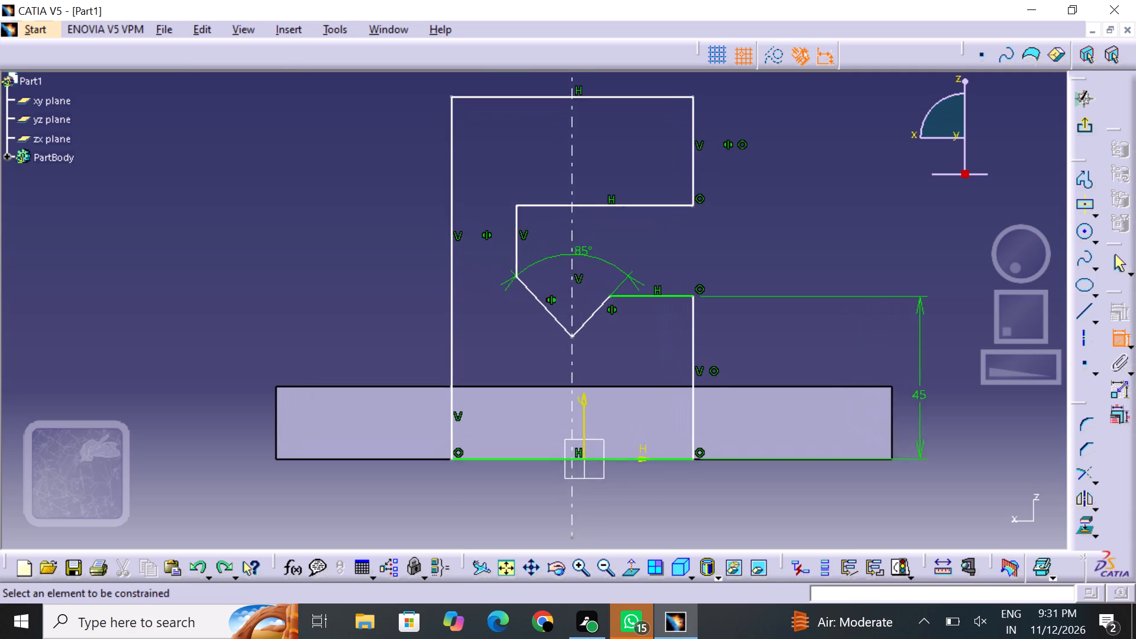
pyautogui.moveTo(666, 339); pyautogui.dragTo(611, 369, button='middle')
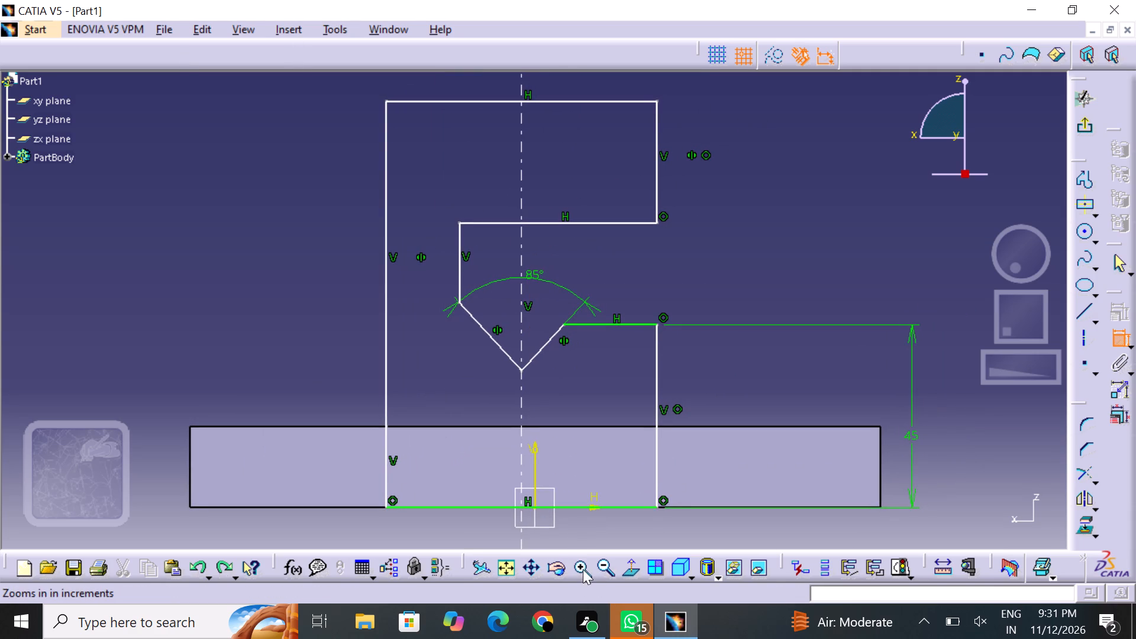
pyautogui.click(583, 569)
pyautogui.moveTo(596, 485); pyautogui.dragTo(599, 447, button='middle')
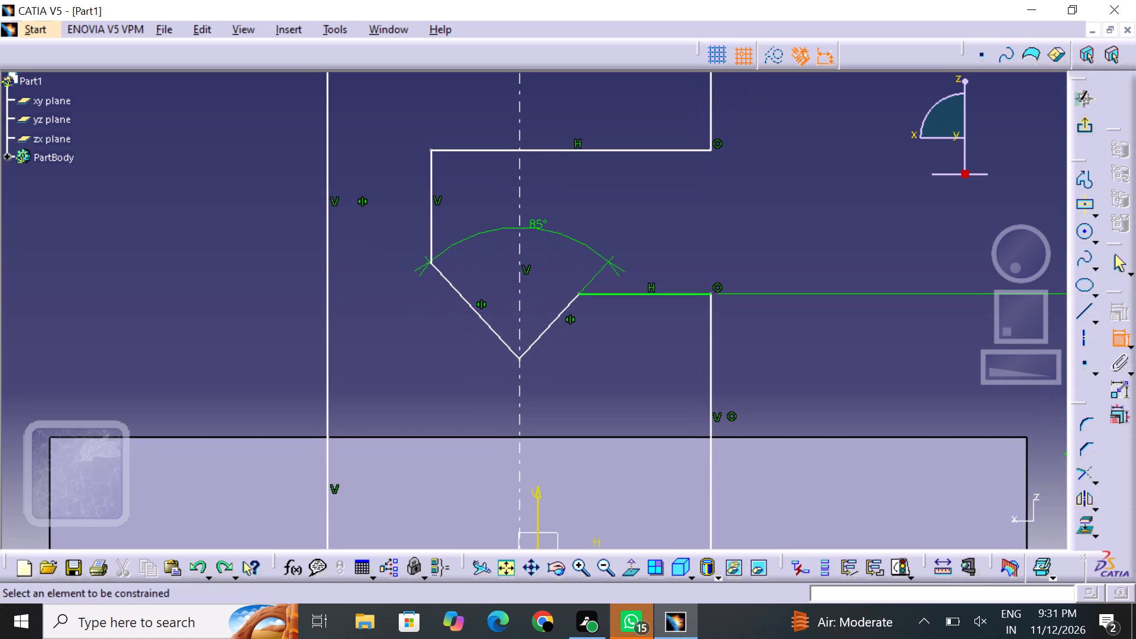
pyautogui.click(1112, 336)
pyautogui.click(1118, 341)
pyautogui.click(432, 262)
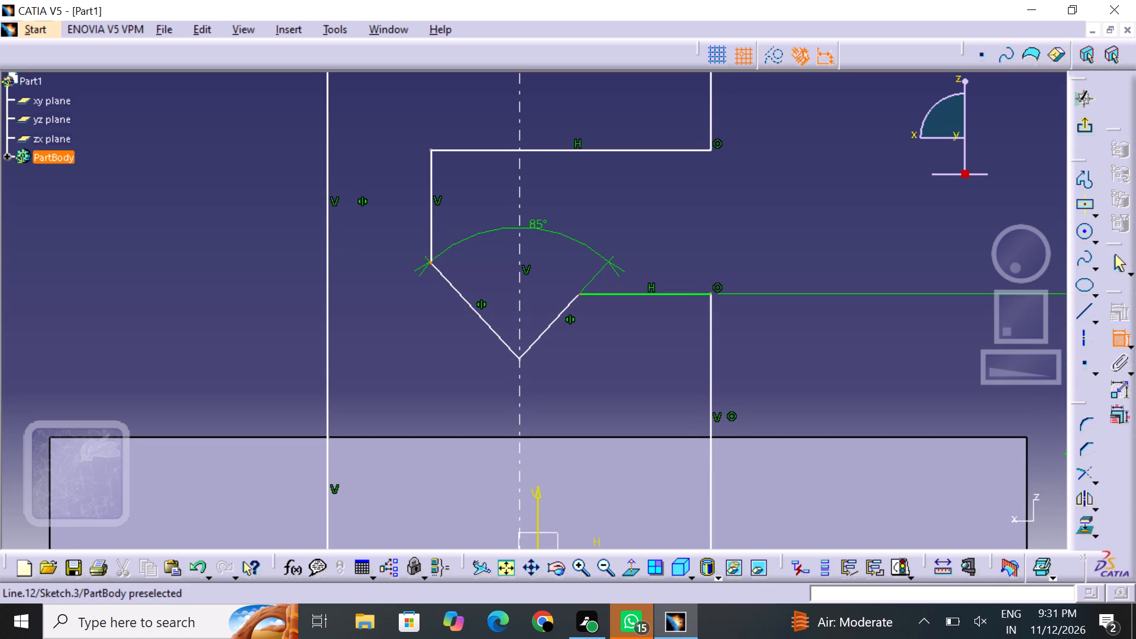
pyautogui.click(580, 295)
pyautogui.rightClick(574, 251)
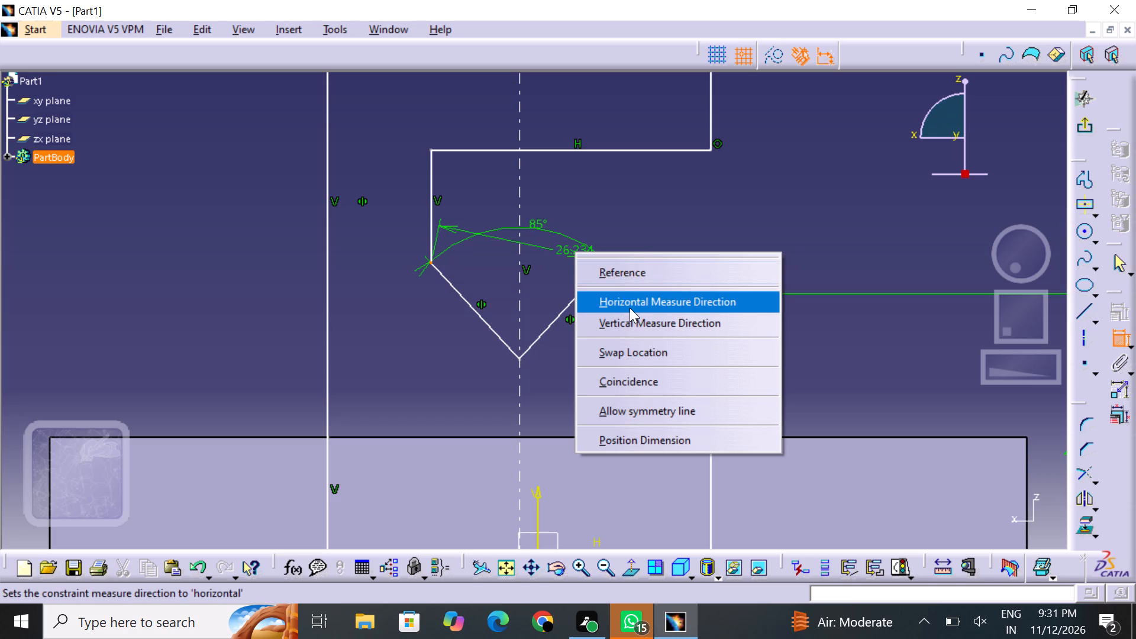
pyautogui.click(630, 305)
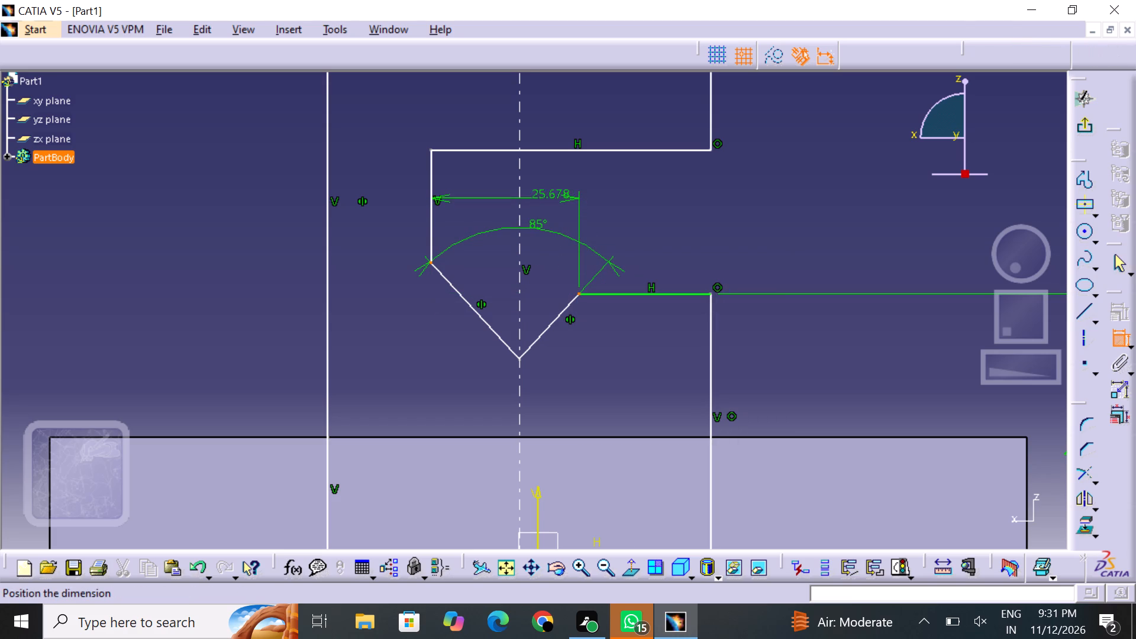
pyautogui.click(537, 196)
pyautogui.doubleClick(544, 195)
pyautogui.press('BackSpace')
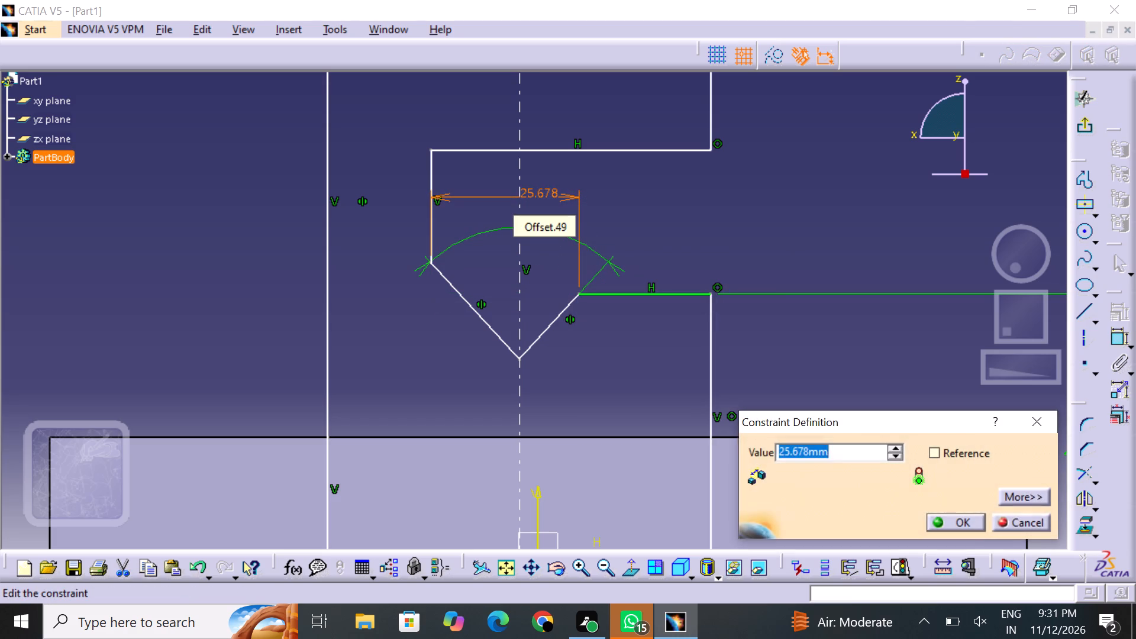
pyautogui.write('40')
pyautogui.press('Return')
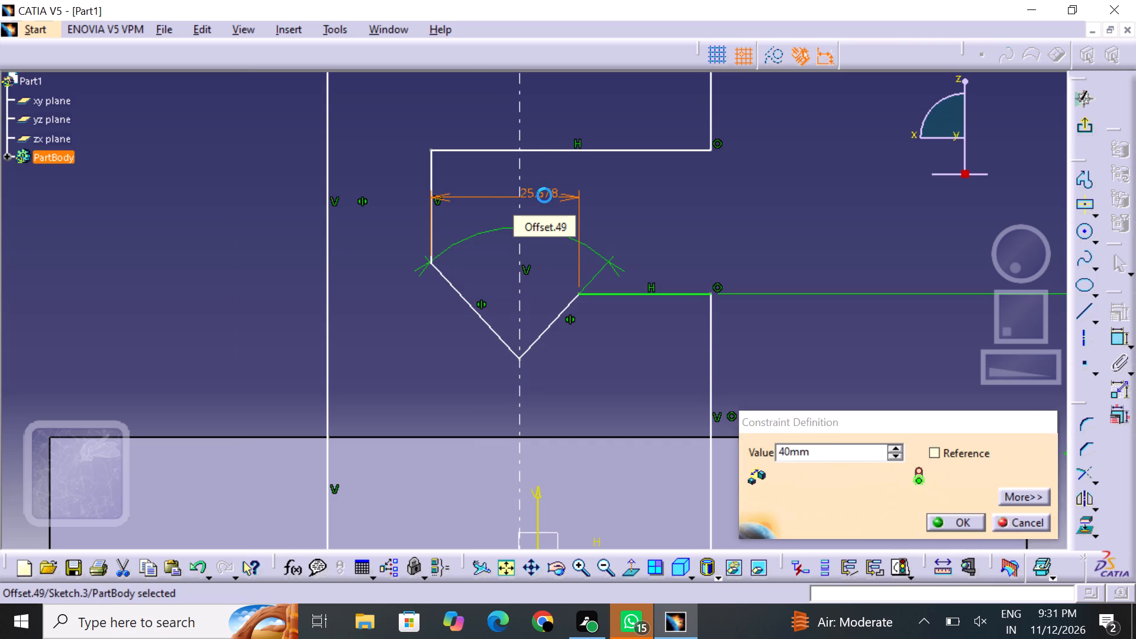
pyautogui.click(658, 217)
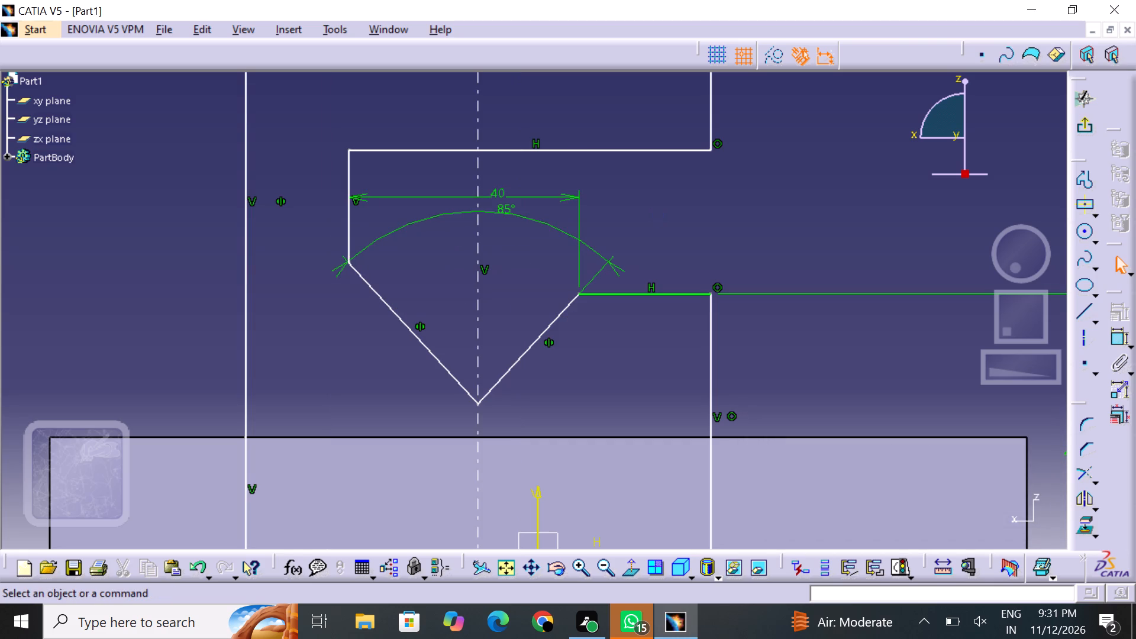
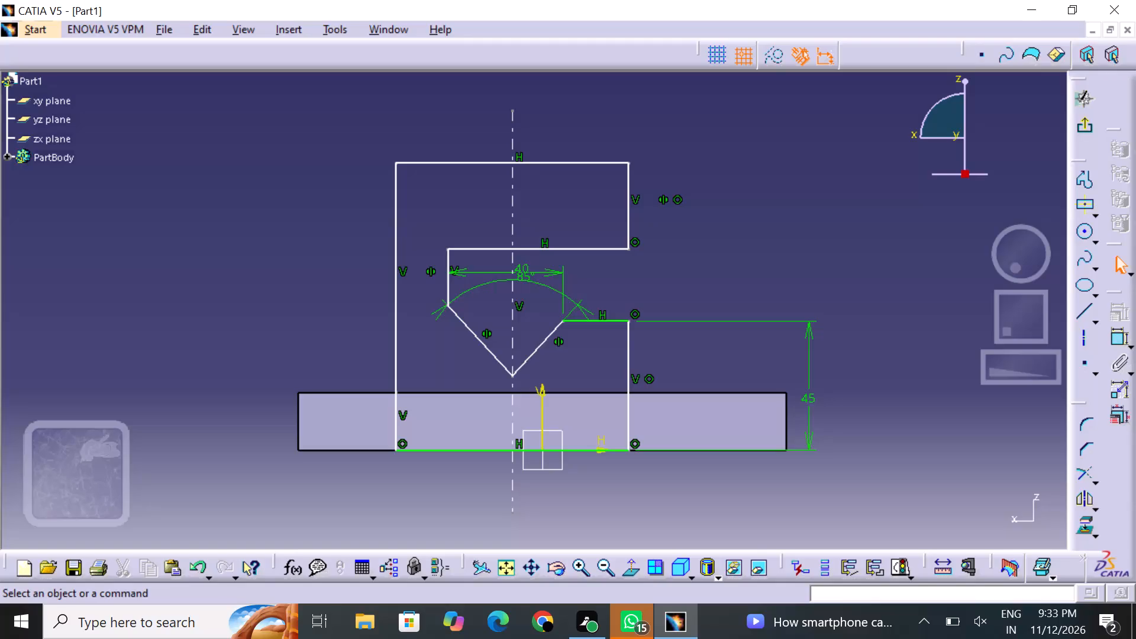
# Delete the entire upright profile with its constraints, along with the vertical axis line.
pyautogui.moveTo(340, 112); pyautogui.dragTo(620, 293)
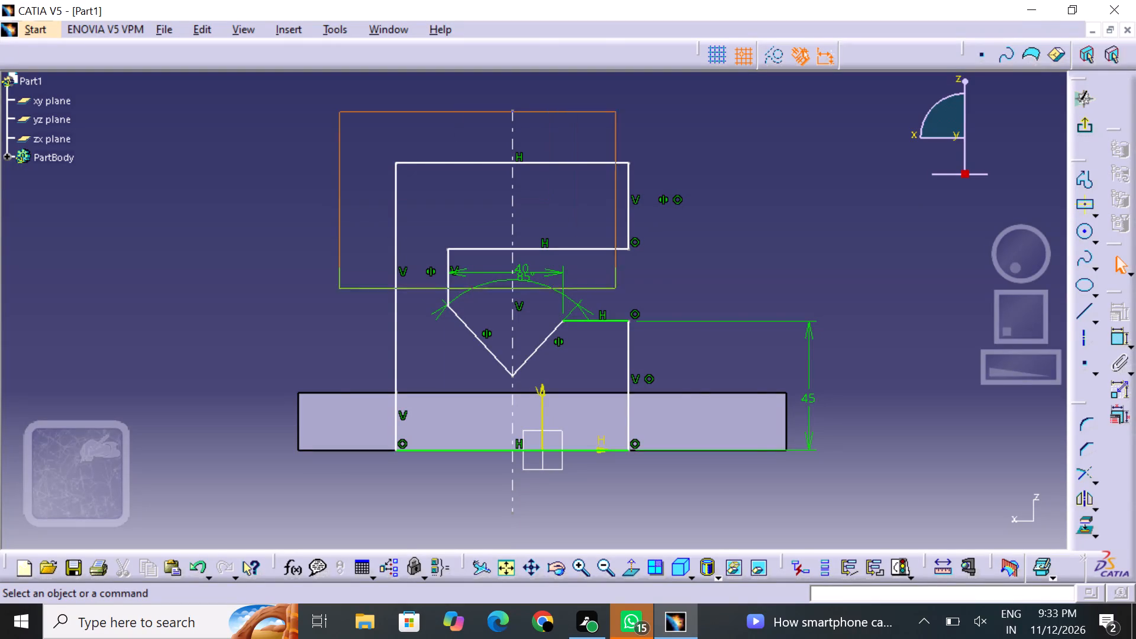
pyautogui.moveTo(620, 293); pyautogui.dragTo(886, 508)
pyautogui.press('Delete')
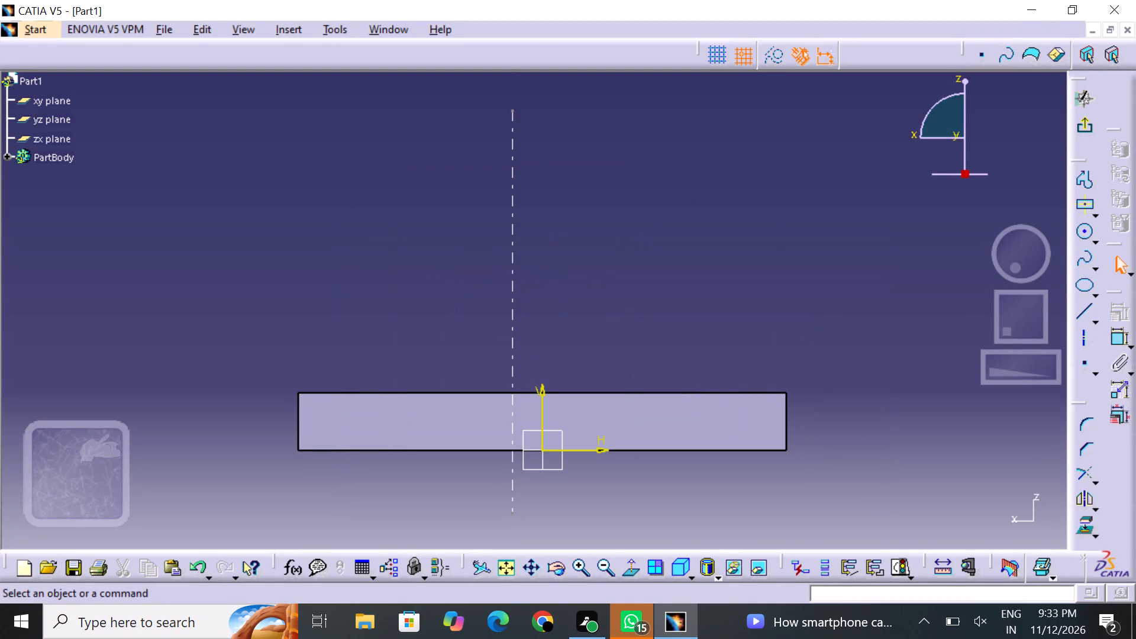
pyautogui.click(511, 314)
pyautogui.press('Delete')
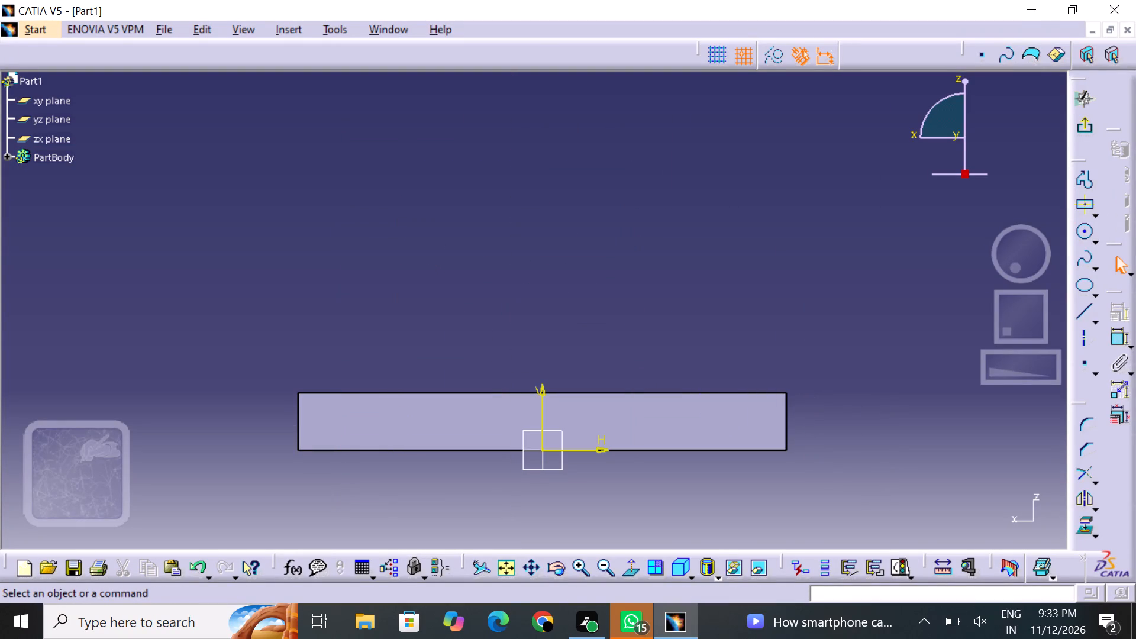
# Sketch a closed C-shaped profile 70 by 70 mm on the base block's top edge, with a V-notch 20 mm wide and vertex on the vertical reference.
pyautogui.moveTo(1081, 183); pyautogui.dragTo(1081, 188)
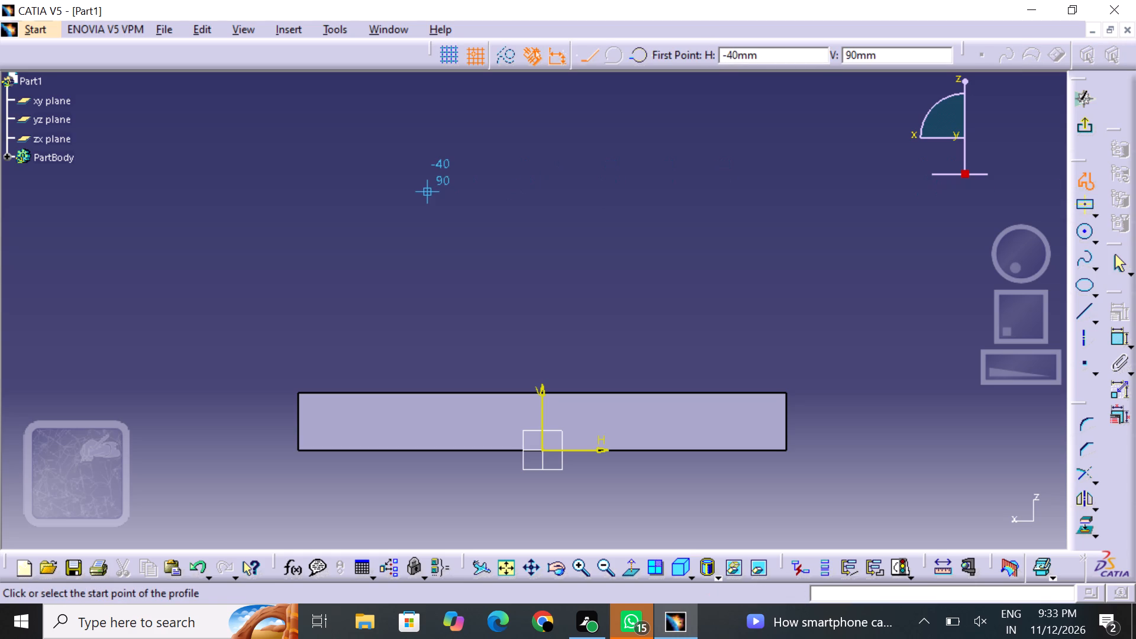
pyautogui.click(421, 190)
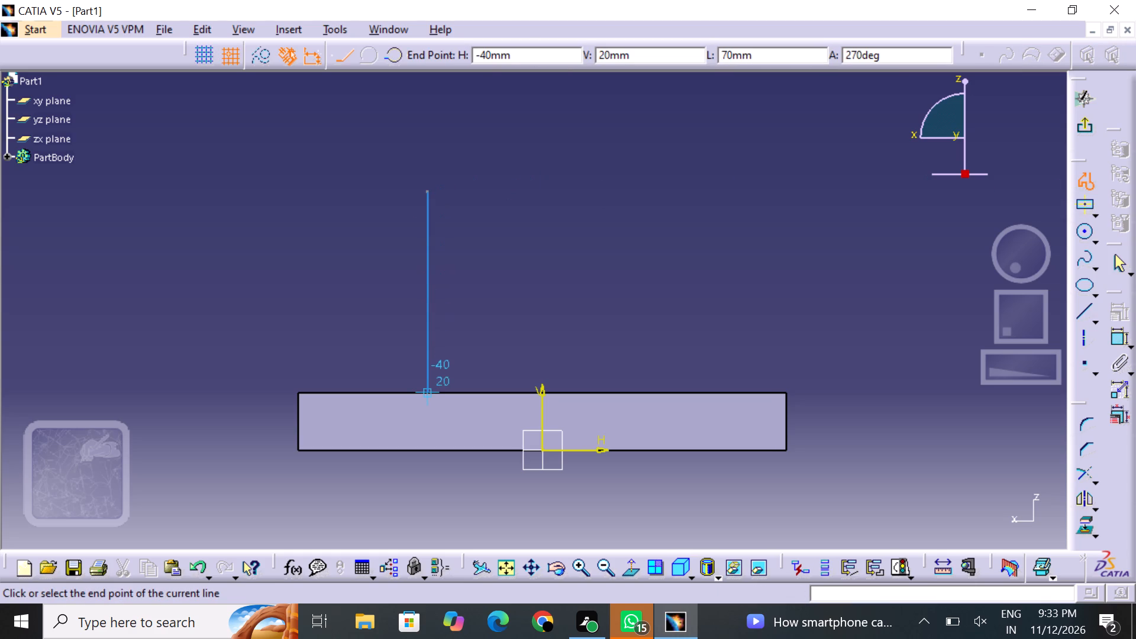
pyautogui.click(437, 391)
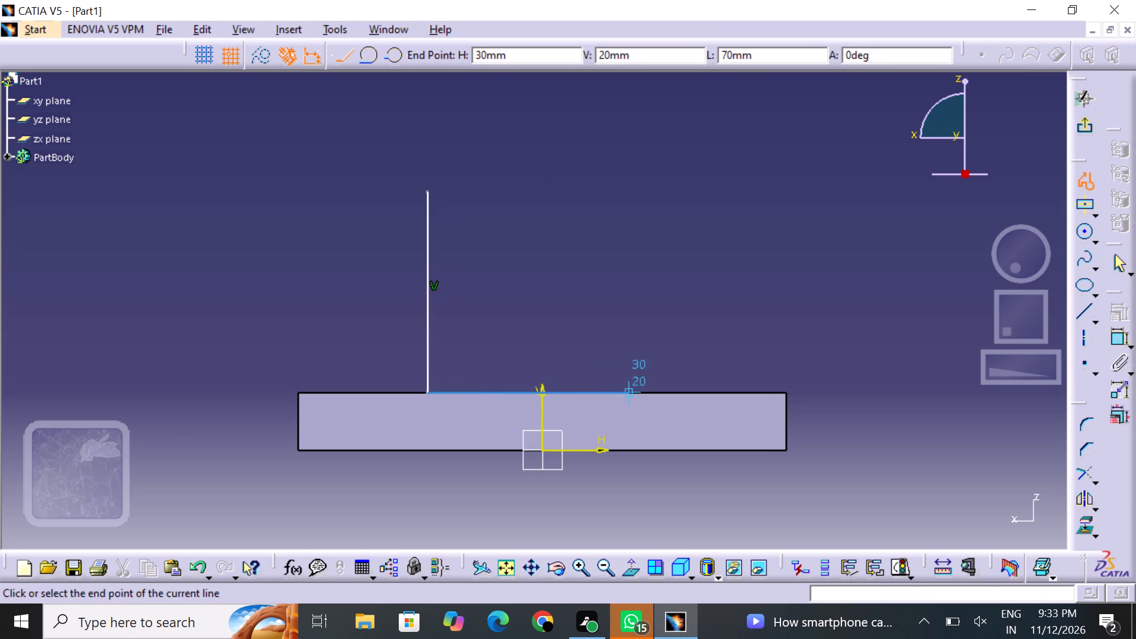
pyautogui.click(634, 390)
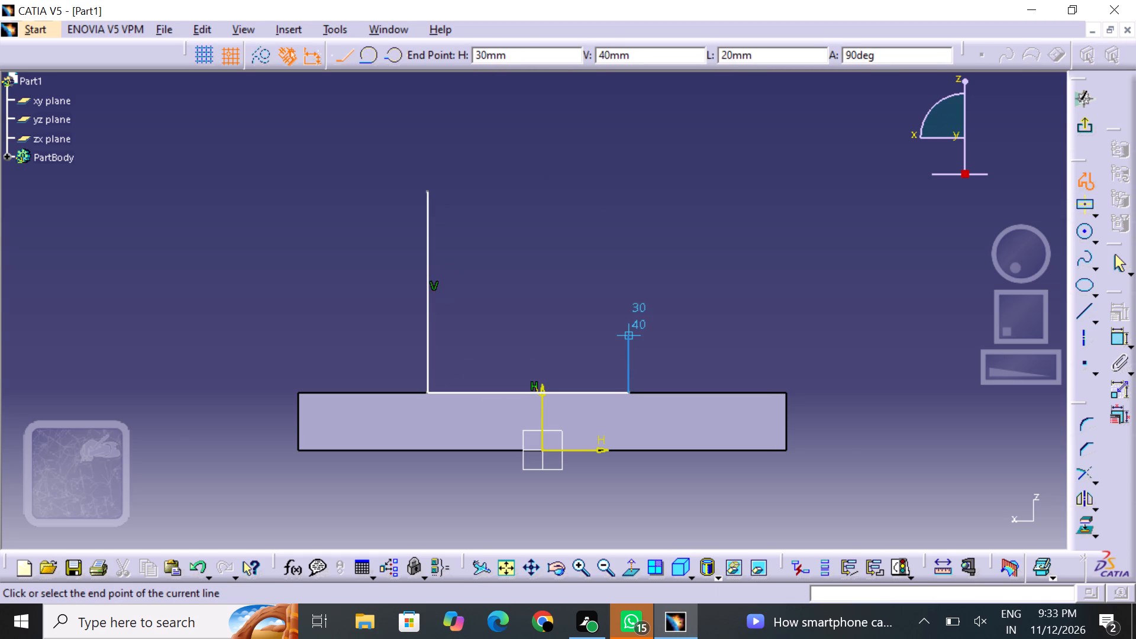
pyautogui.click(620, 338)
pyautogui.click(582, 340)
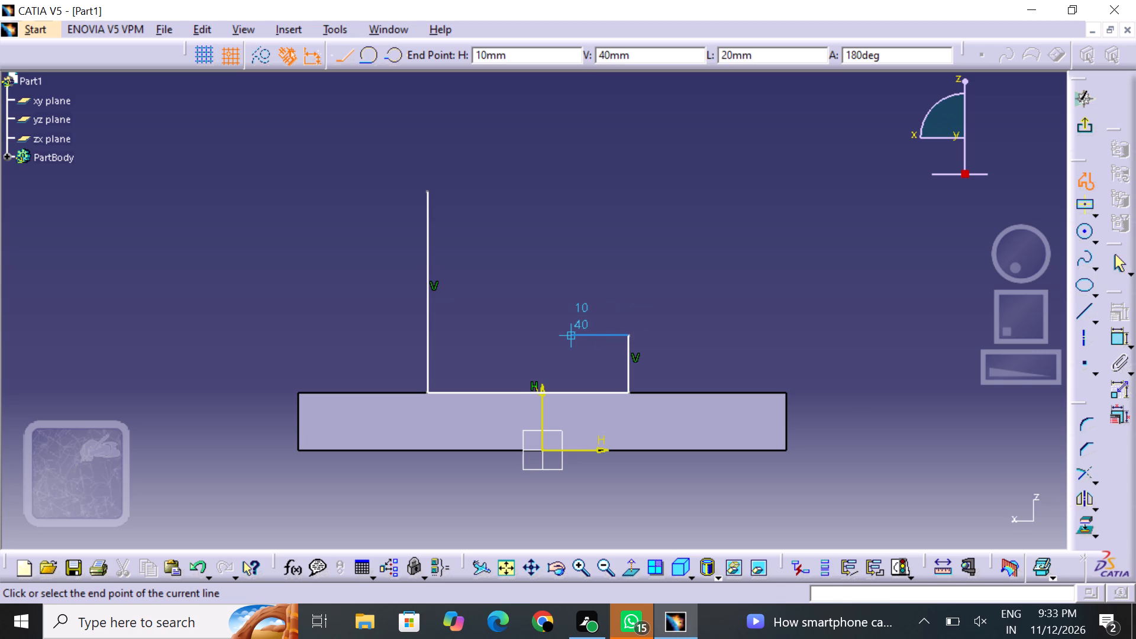
pyautogui.click(551, 372)
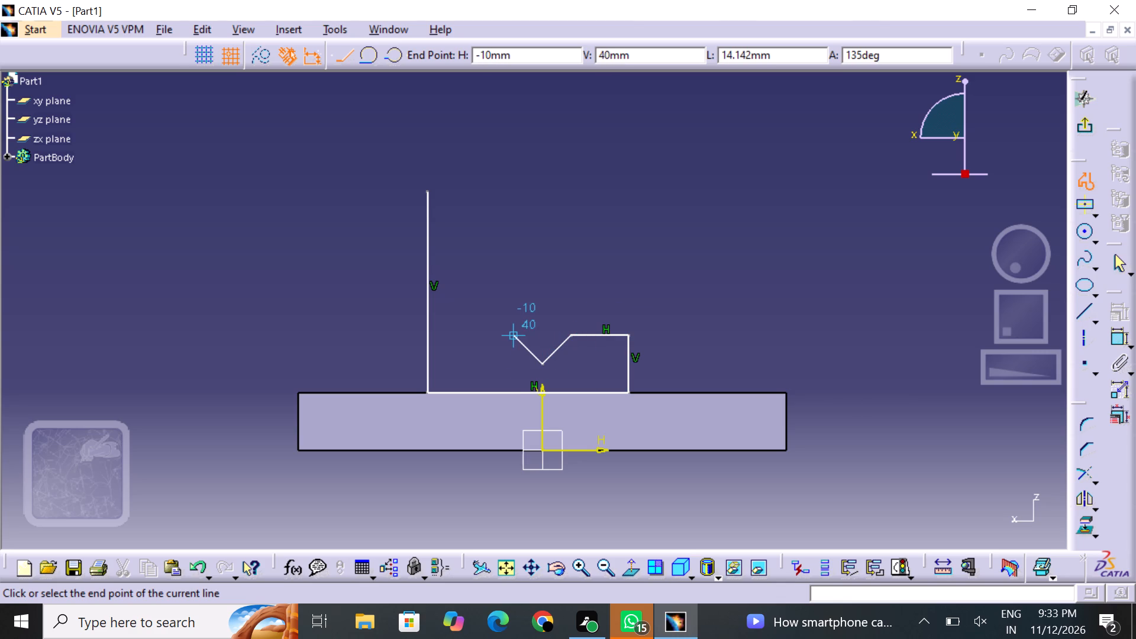
pyautogui.click(512, 333)
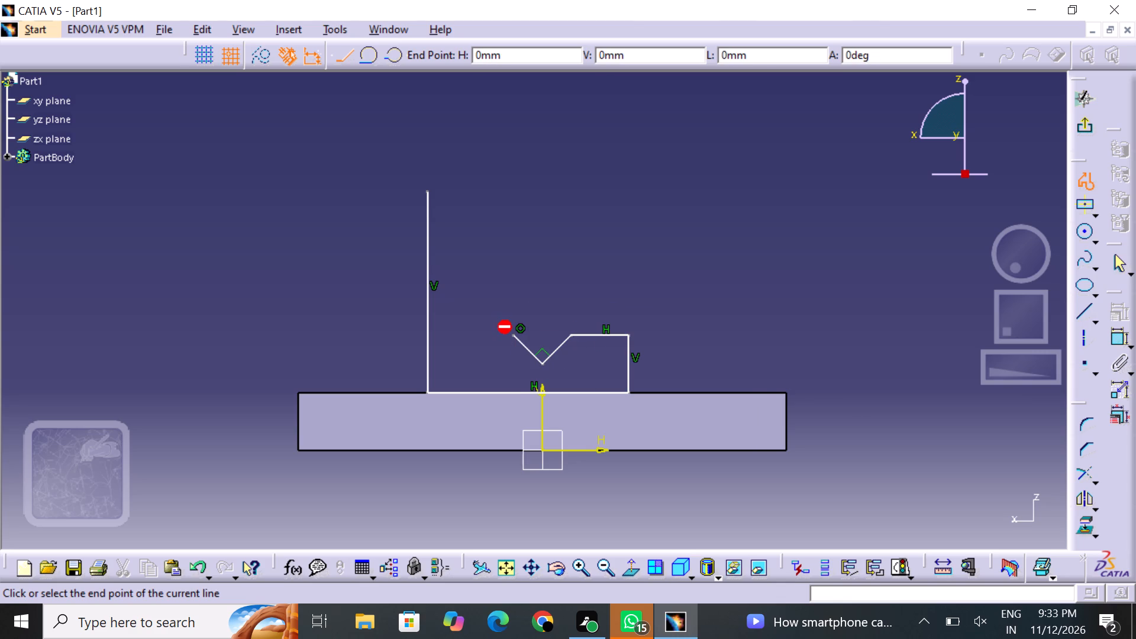
pyautogui.click(514, 255)
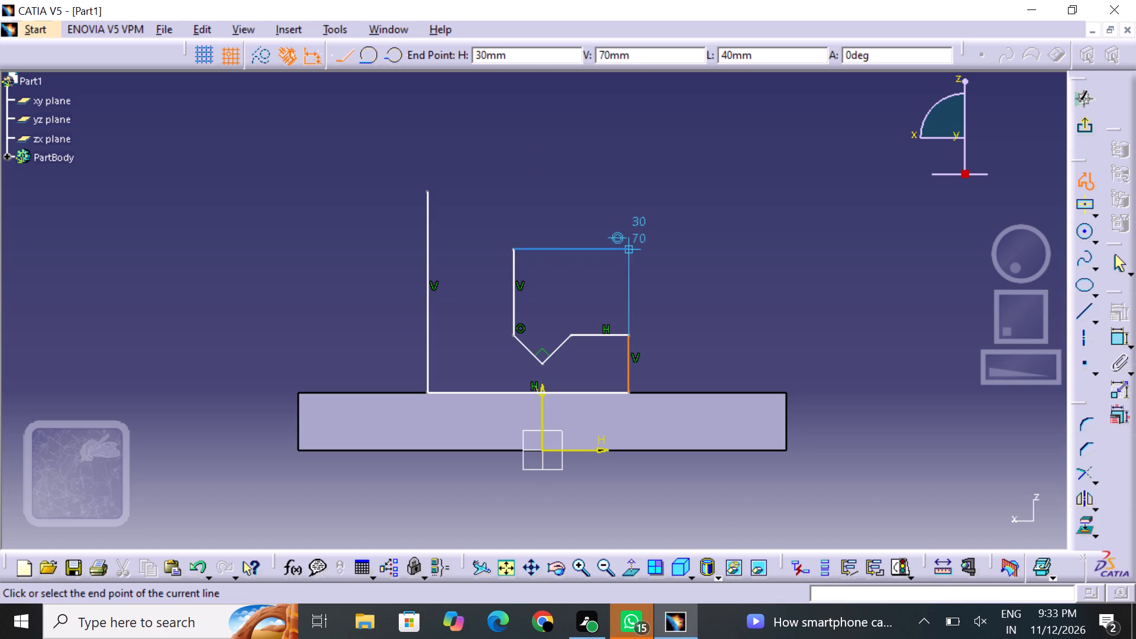
pyautogui.click(631, 256)
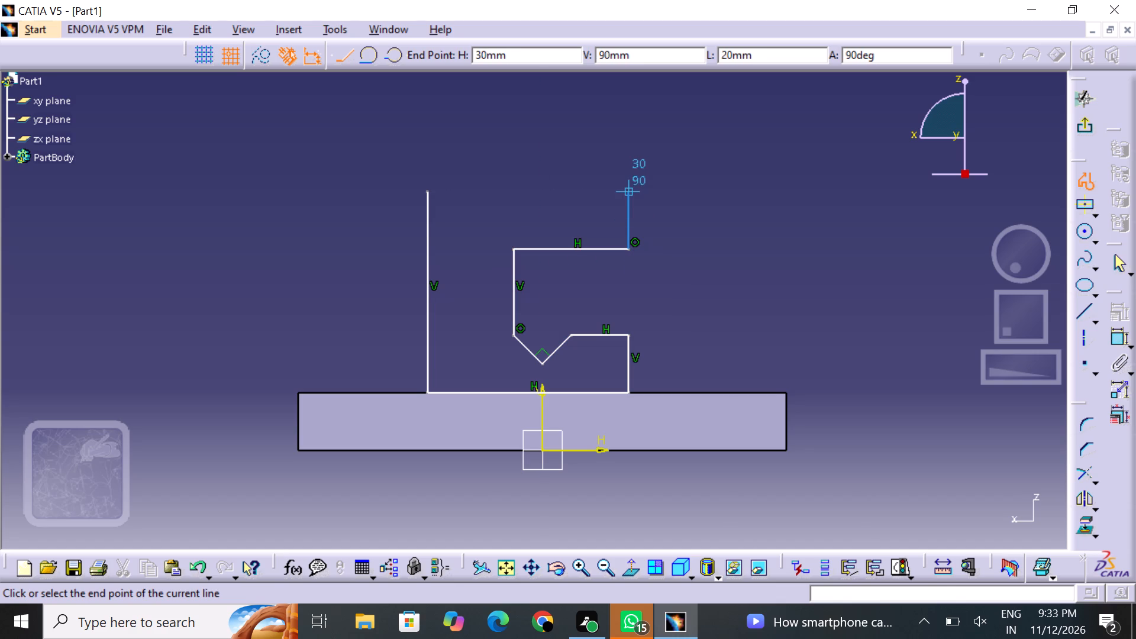
pyautogui.click(627, 193)
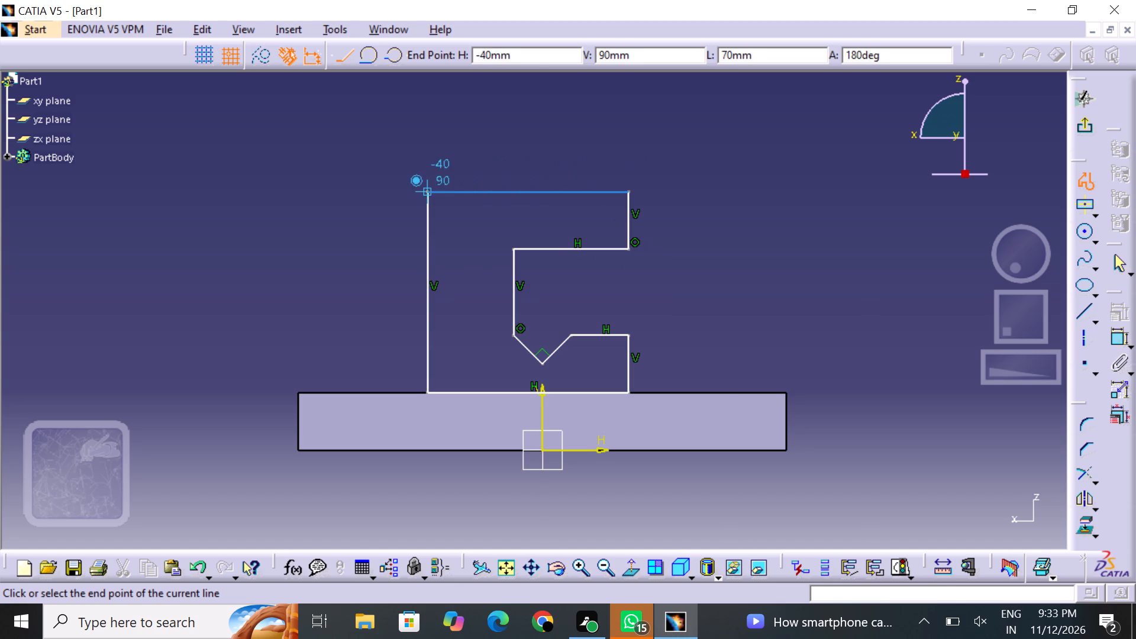
pyautogui.click(425, 195)
pyautogui.click(363, 203)
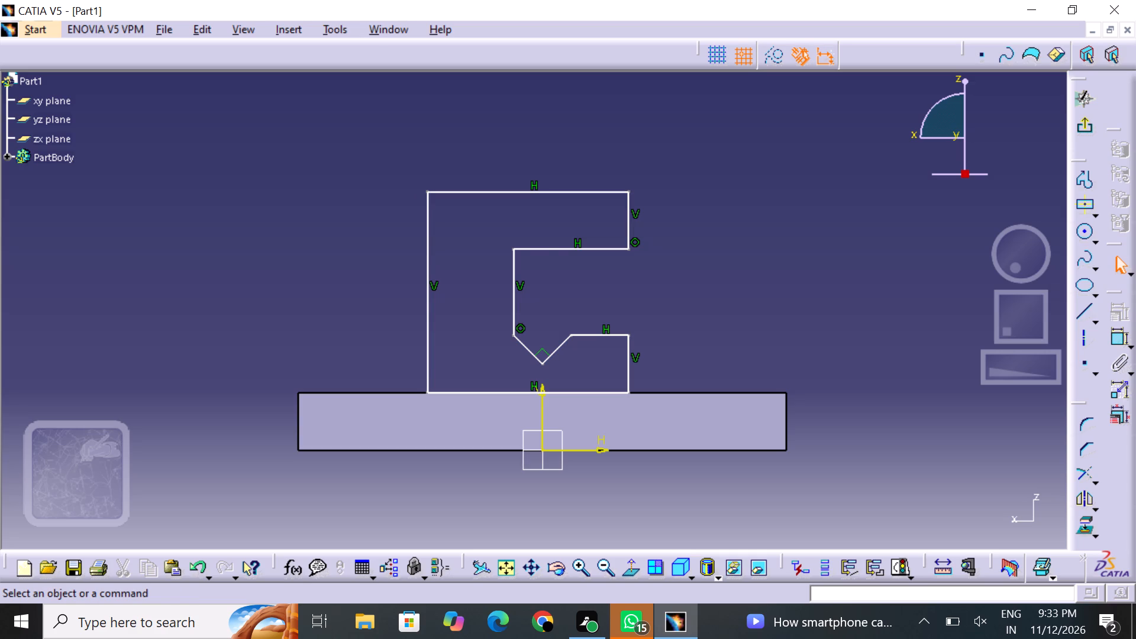
# Draw a vertical axis through the sketch origin, from 120 mm above it to below the base block.
pyautogui.click(1076, 328)
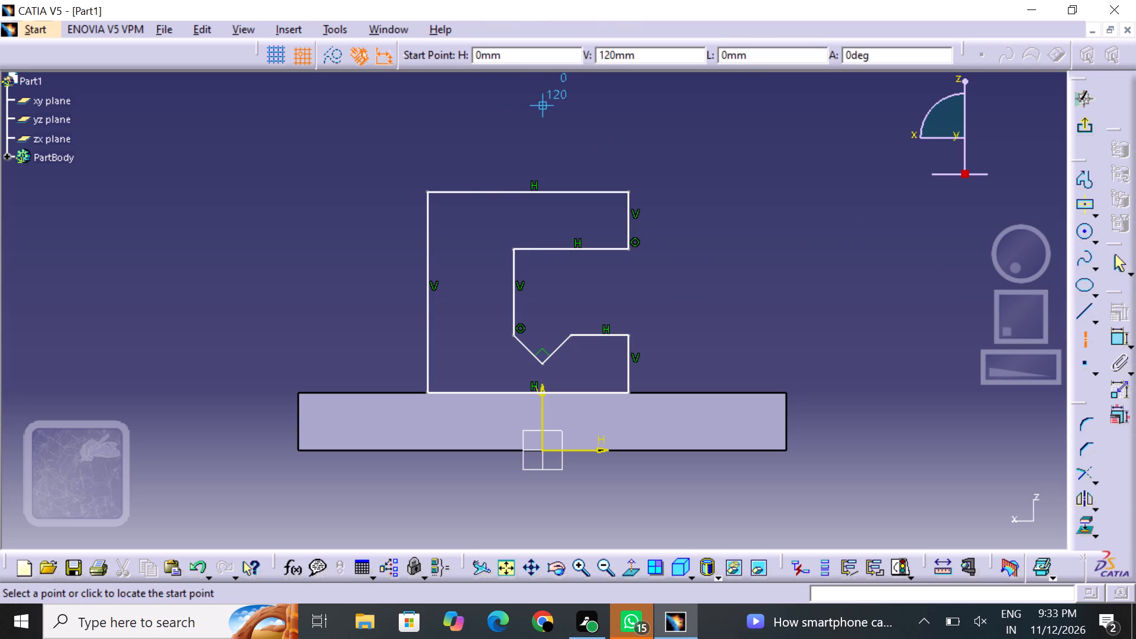
pyautogui.click(544, 105)
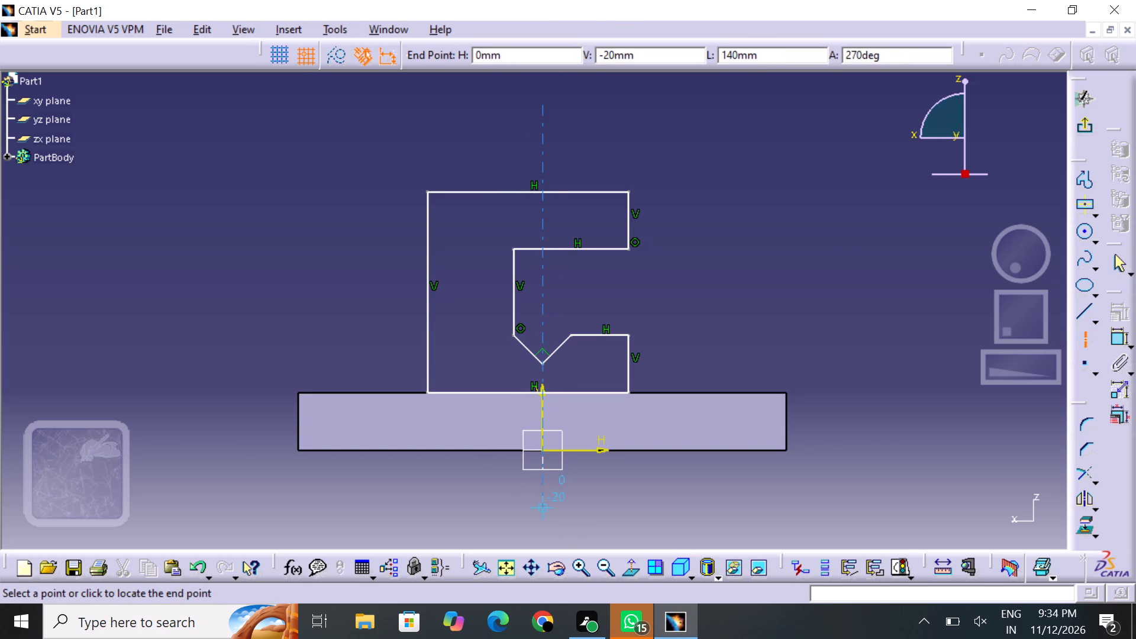
pyautogui.click(535, 489)
pyautogui.click(575, 509)
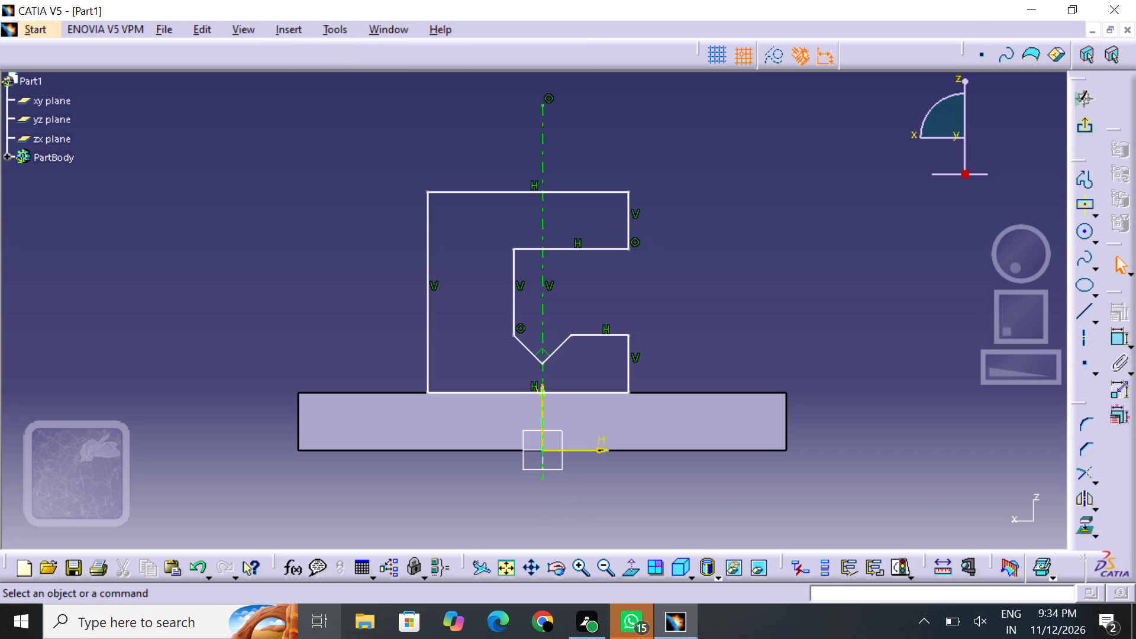
# Dimension the horizontal distance between the upper endpoints of the two slanted notch lines and set it to 40 mm.
pyautogui.click(1122, 341)
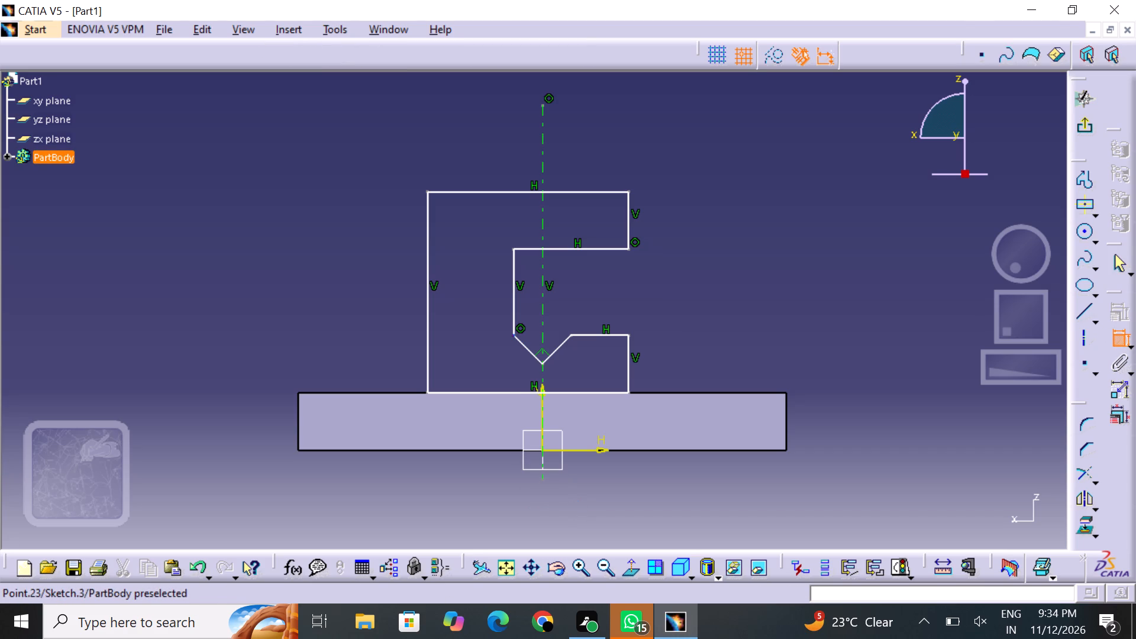
pyautogui.click(514, 333)
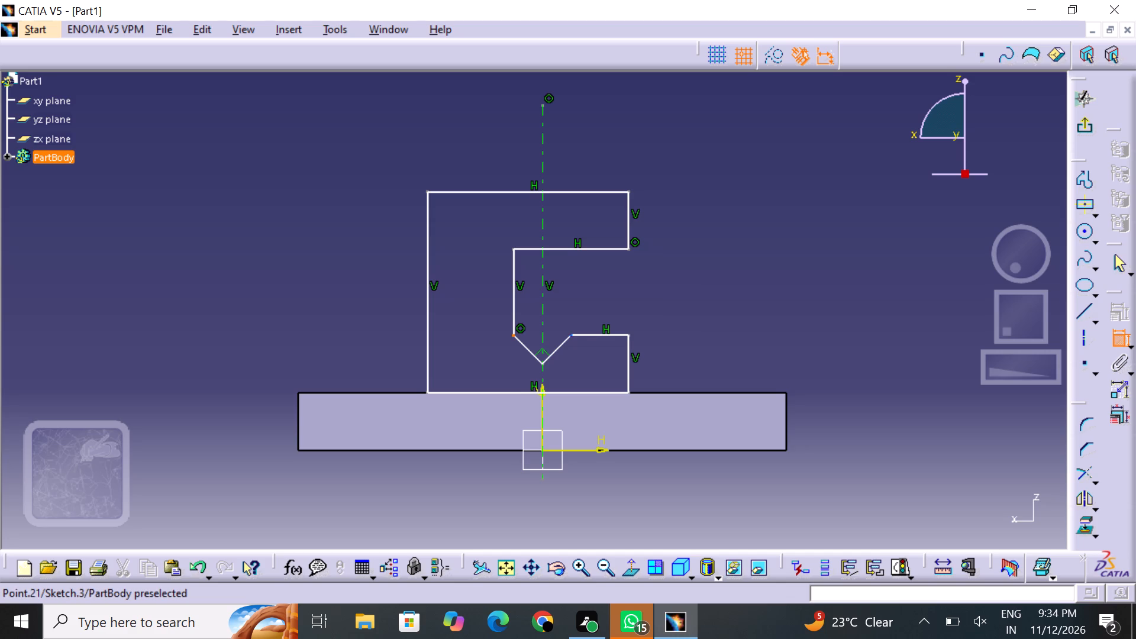
pyautogui.click(573, 335)
pyautogui.click(565, 309)
pyautogui.doubleClick(565, 307)
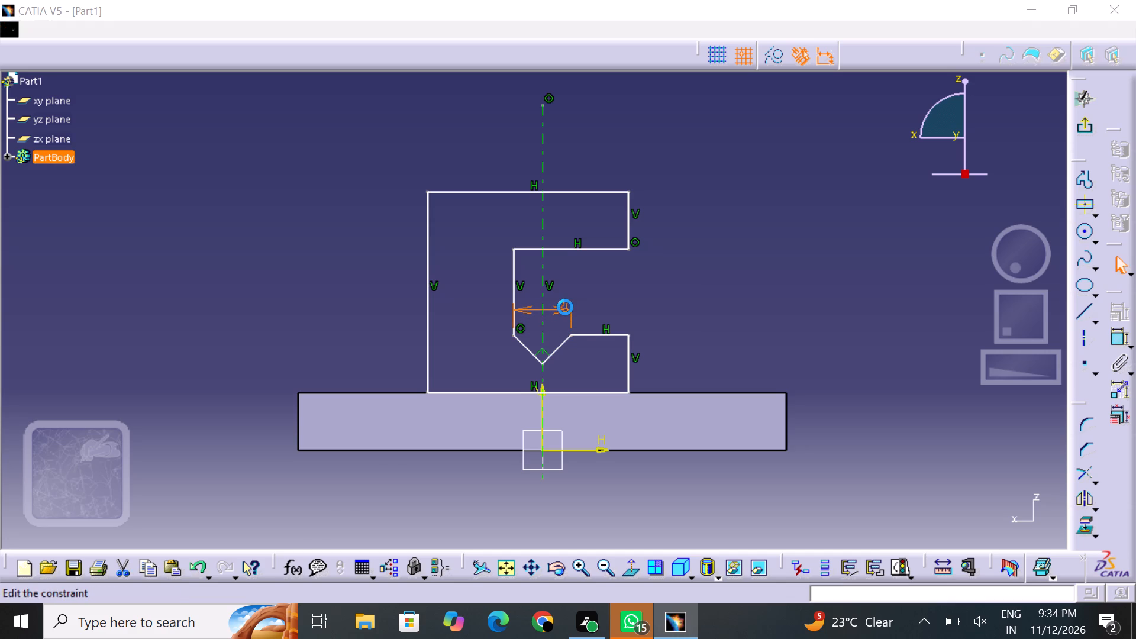
pyautogui.press('BackSpace')
pyautogui.write('40')
pyautogui.press('Return')
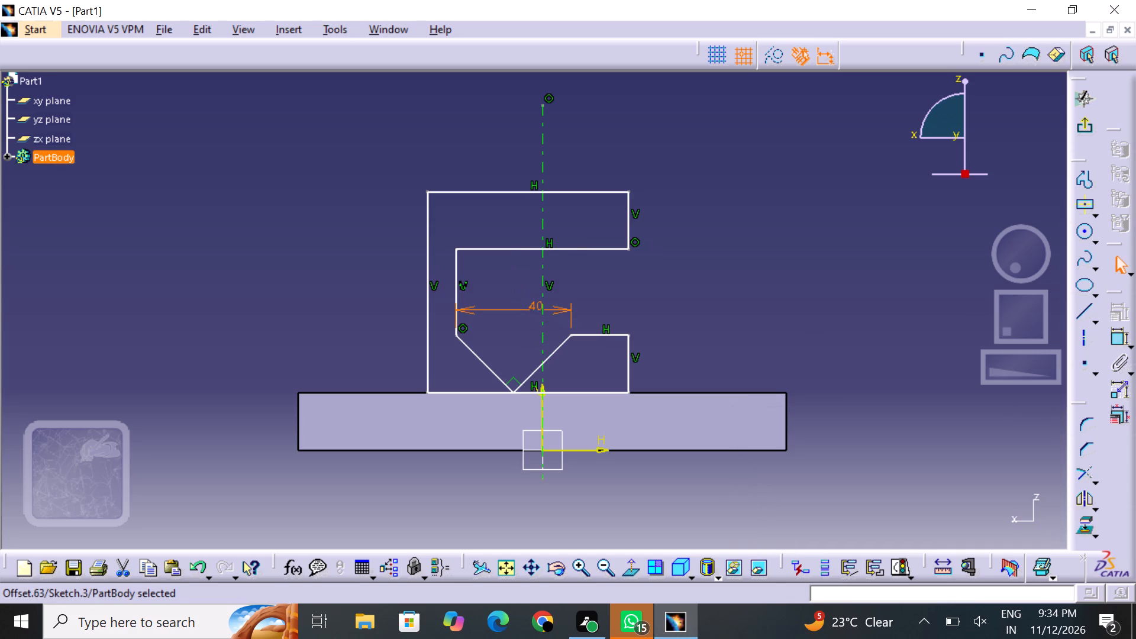
pyautogui.click(812, 313)
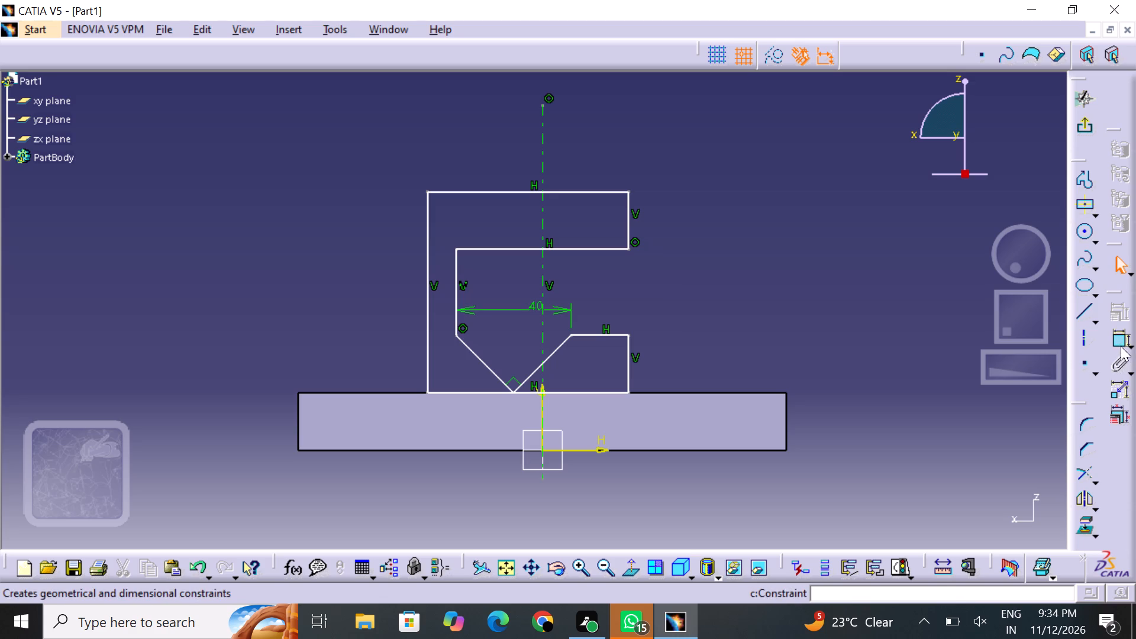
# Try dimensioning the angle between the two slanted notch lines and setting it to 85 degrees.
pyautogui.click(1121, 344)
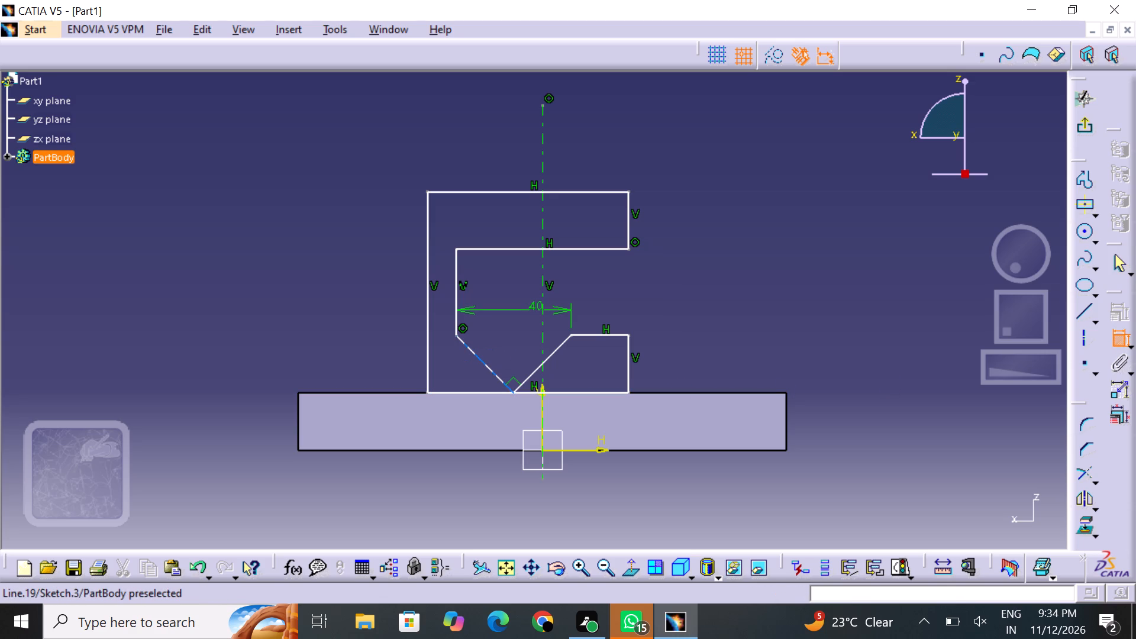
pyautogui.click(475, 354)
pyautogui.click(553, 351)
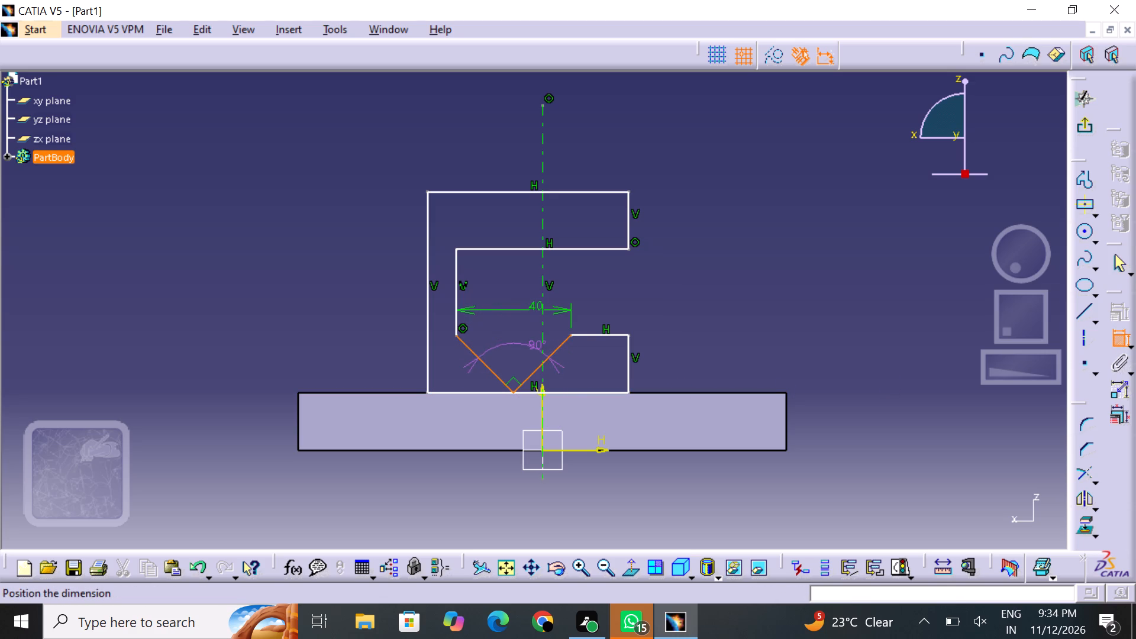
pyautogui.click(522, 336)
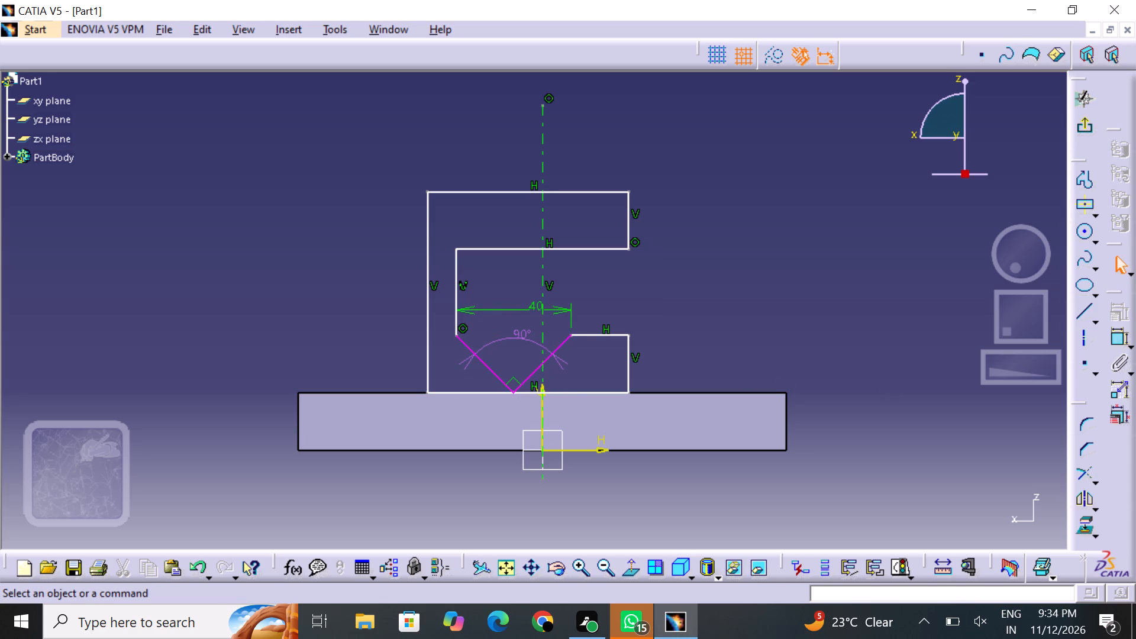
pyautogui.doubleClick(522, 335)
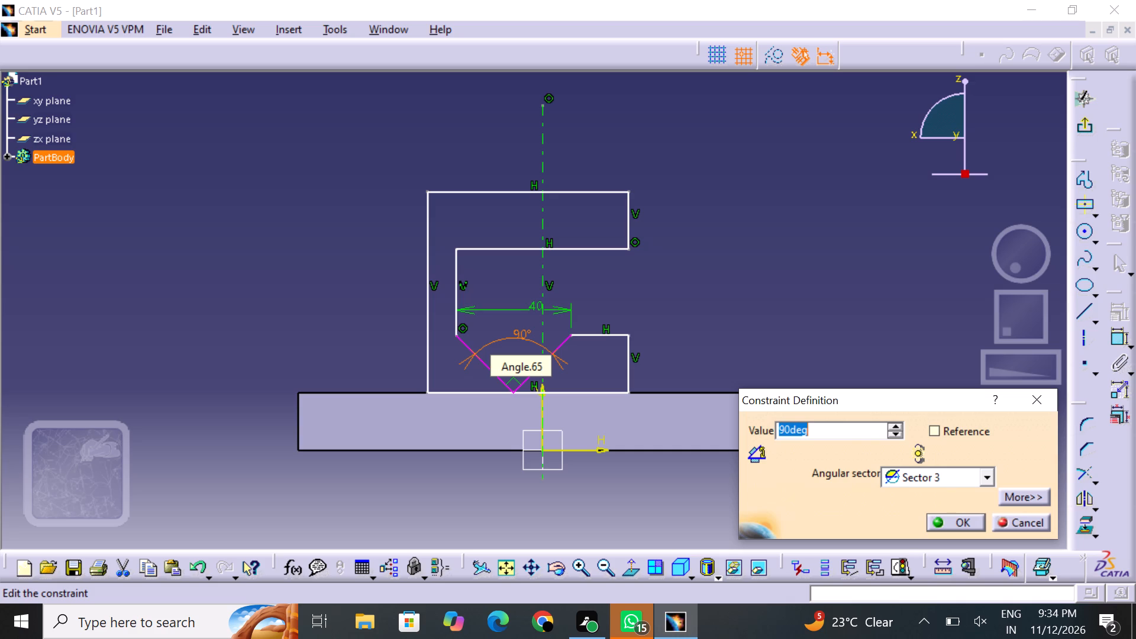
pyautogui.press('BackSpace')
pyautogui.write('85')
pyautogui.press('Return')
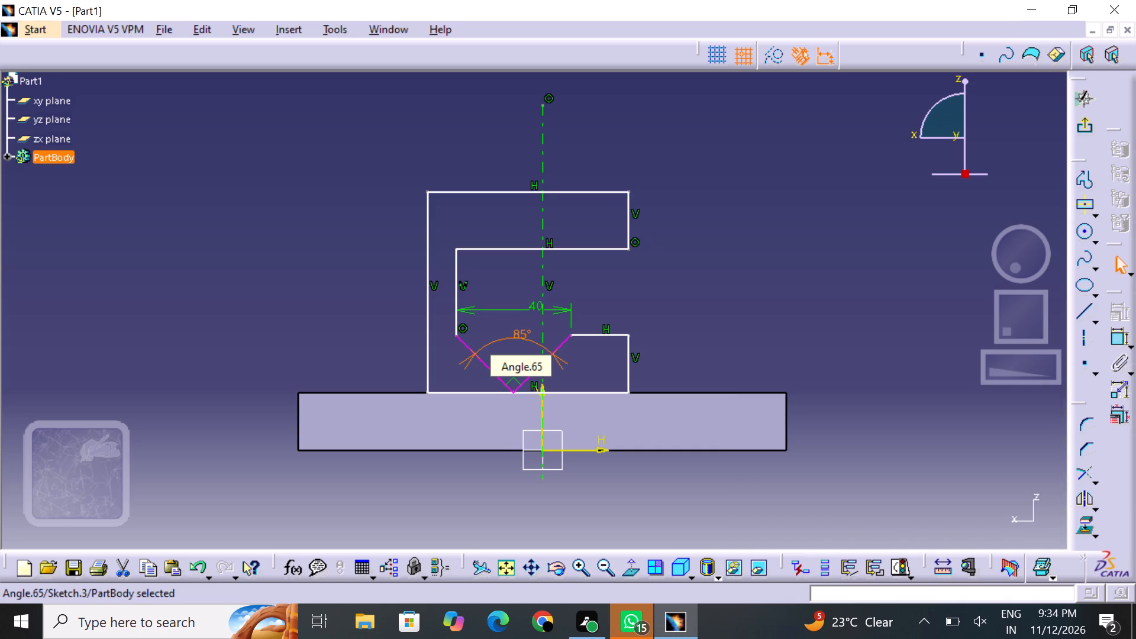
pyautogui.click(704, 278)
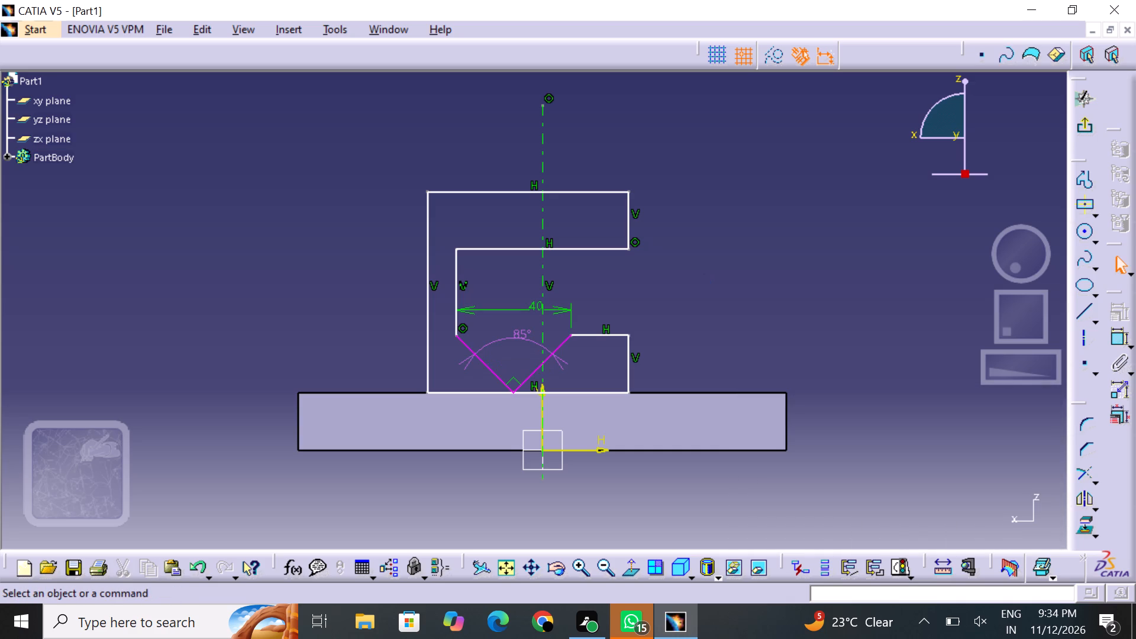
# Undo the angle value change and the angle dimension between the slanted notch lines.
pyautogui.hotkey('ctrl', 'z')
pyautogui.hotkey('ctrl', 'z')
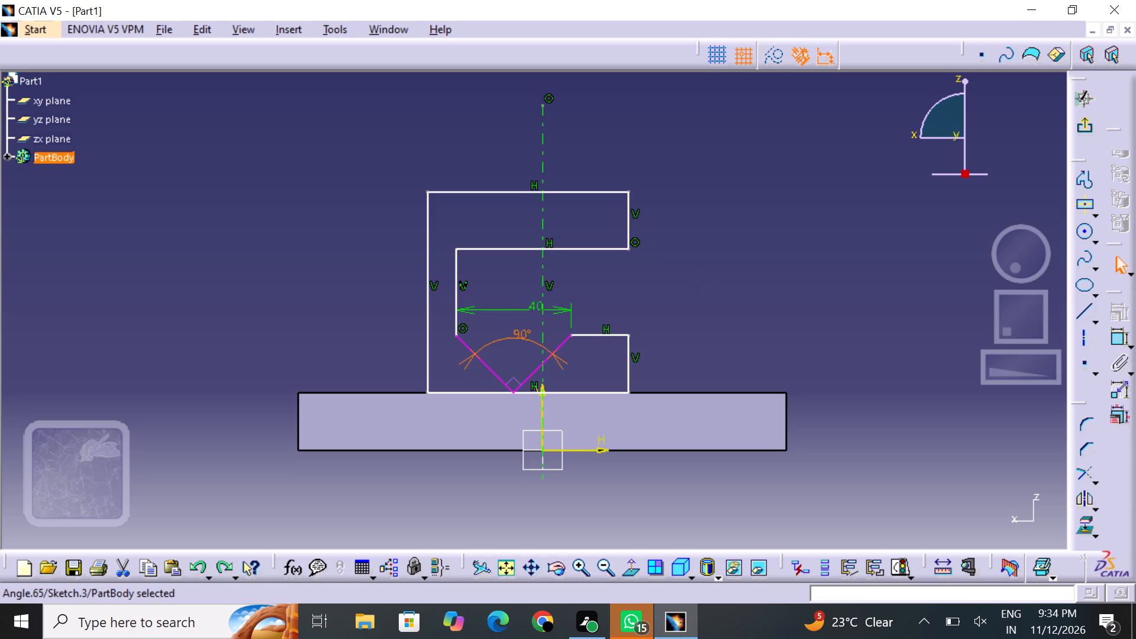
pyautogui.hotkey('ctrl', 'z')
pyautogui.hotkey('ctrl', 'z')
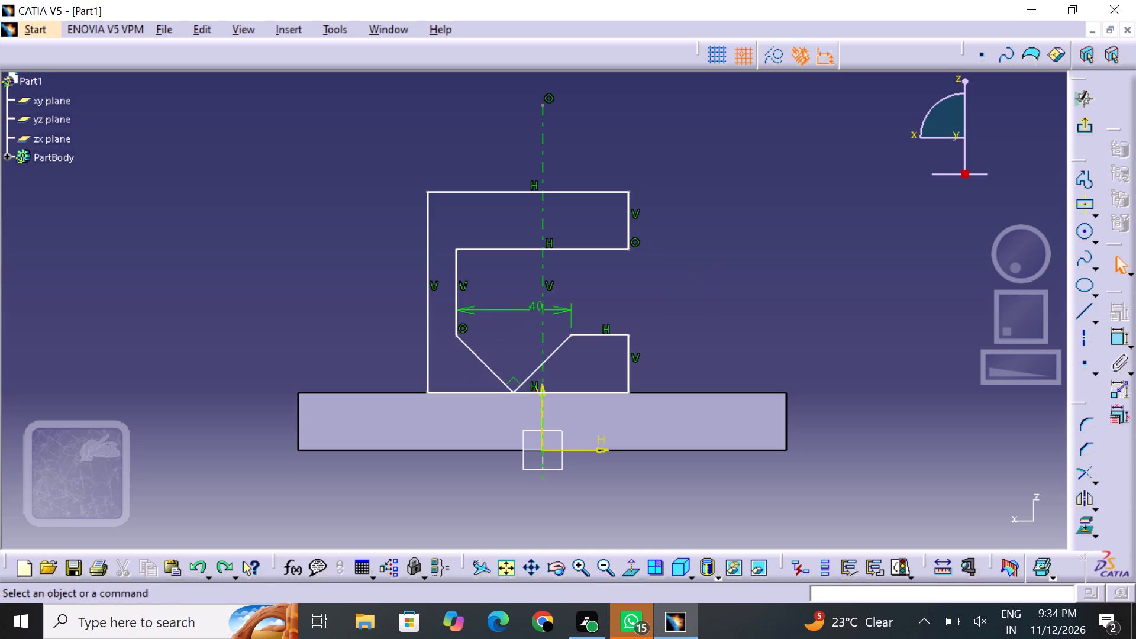
# Constrain the long outer vertical line and the short lower outer vertical line as symmetric about the vertical axis.
pyautogui.click(1109, 333)
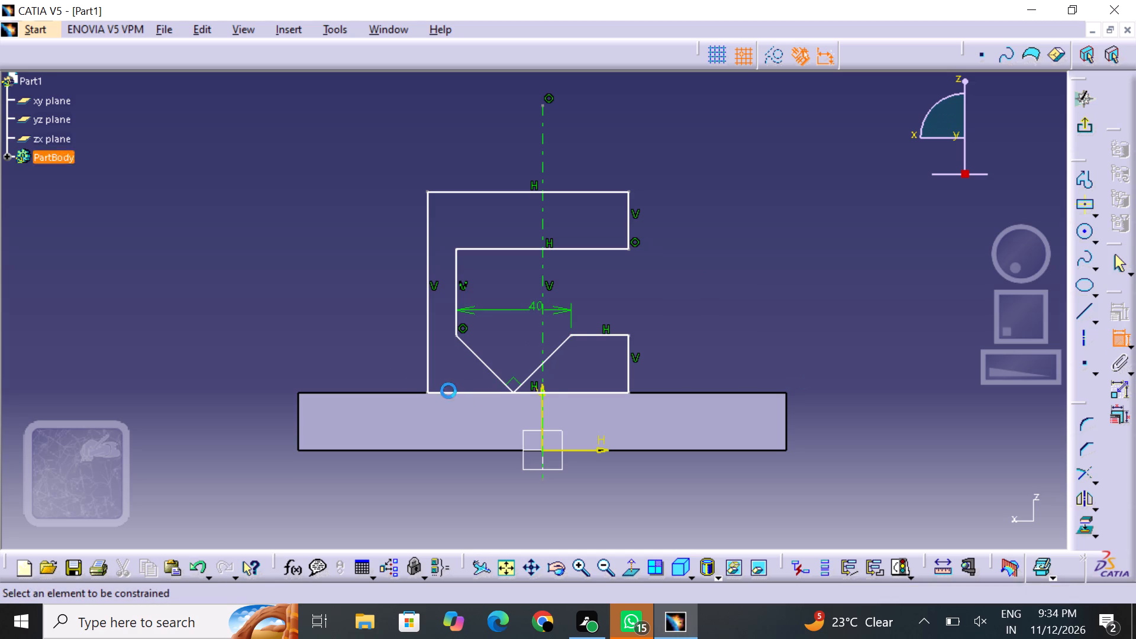
pyautogui.click(427, 349)
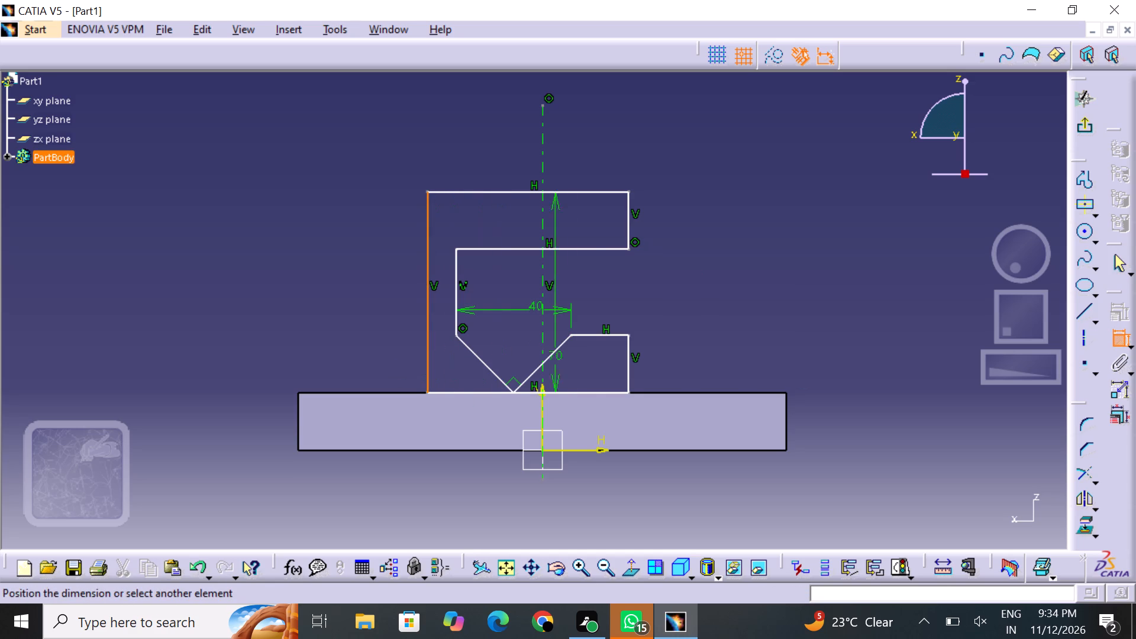
pyautogui.click(630, 361)
pyautogui.rightClick(593, 309)
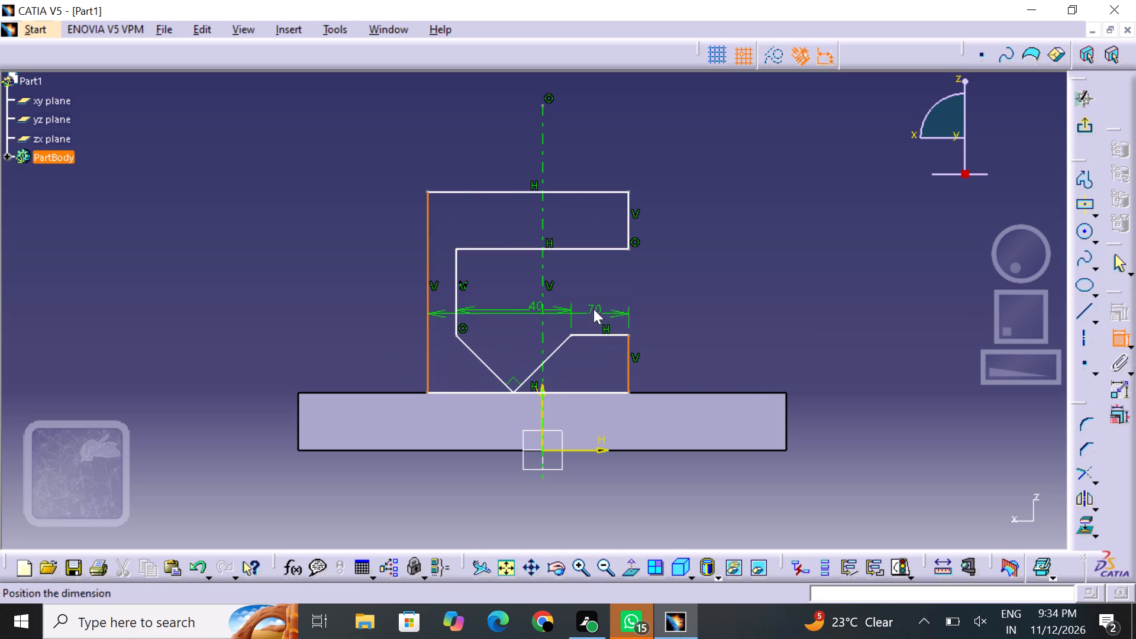
pyautogui.click(669, 479)
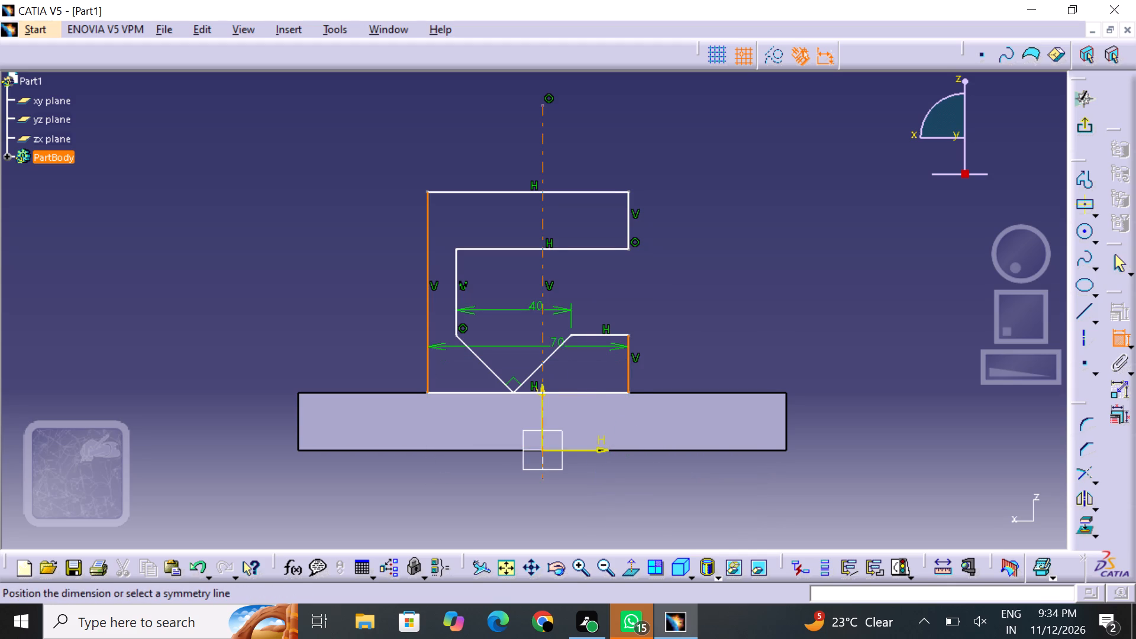
pyautogui.click(542, 333)
pyautogui.moveTo(523, 381); pyautogui.dragTo(533, 375)
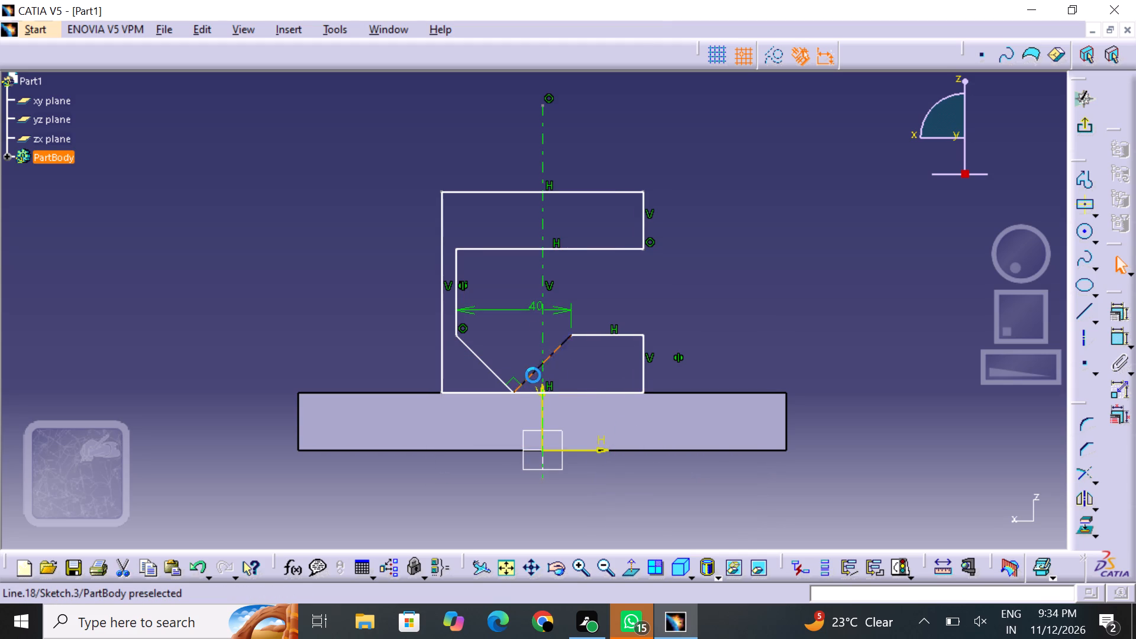
# Reposition the V-notch freehand by moving its two slanted lines, leaving its vertex slightly above the top edge of the base block.
pyautogui.moveTo(533, 375); pyautogui.dragTo(558, 352)
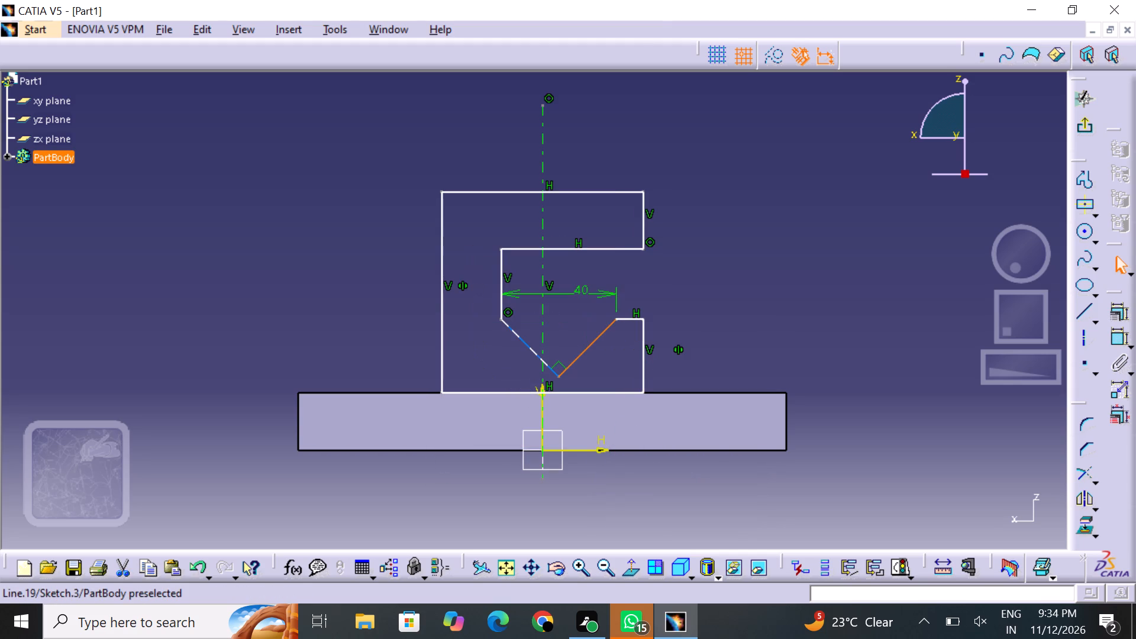
pyautogui.moveTo(536, 352); pyautogui.dragTo(529, 348)
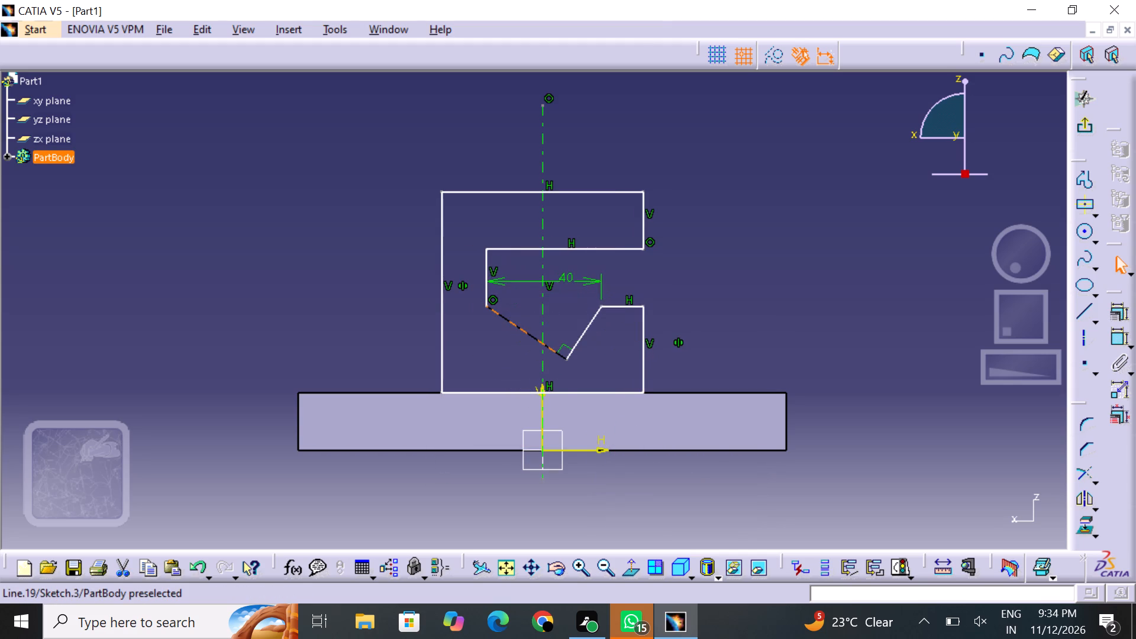
pyautogui.moveTo(529, 348); pyautogui.dragTo(525, 345)
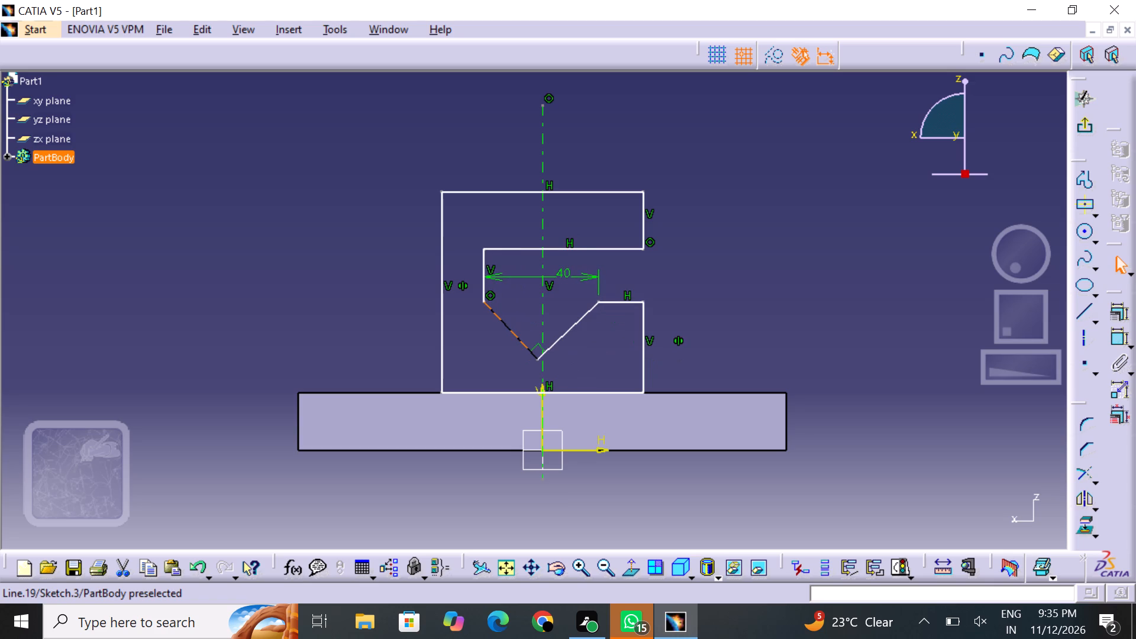
pyautogui.moveTo(525, 345); pyautogui.dragTo(526, 345)
pyautogui.moveTo(554, 343); pyautogui.dragTo(556, 349)
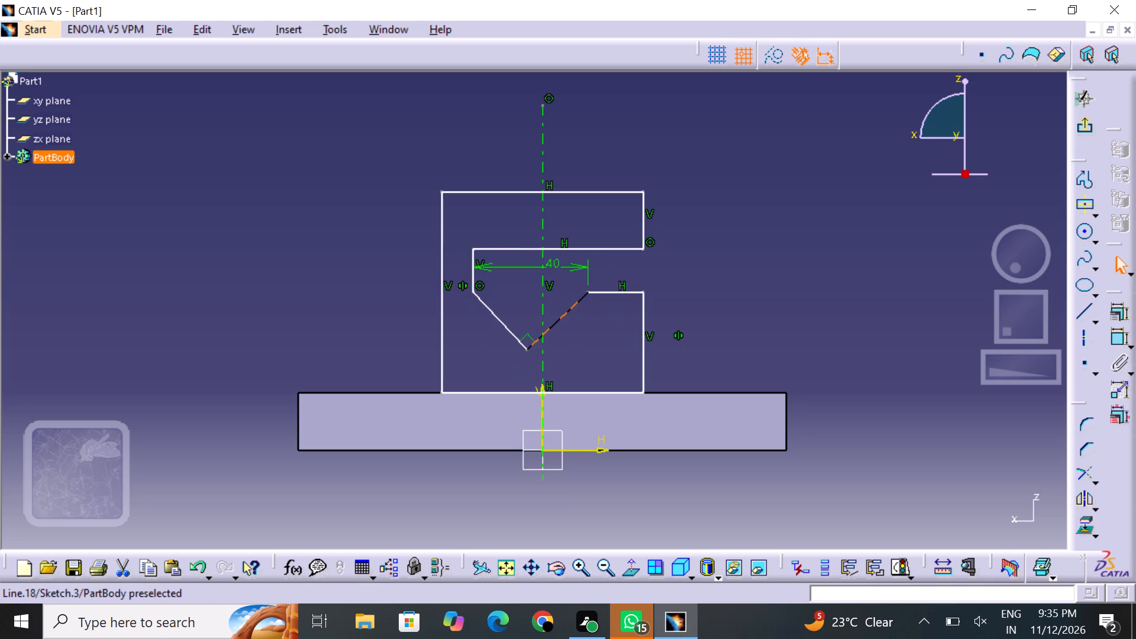
pyautogui.moveTo(556, 349); pyautogui.dragTo(557, 351)
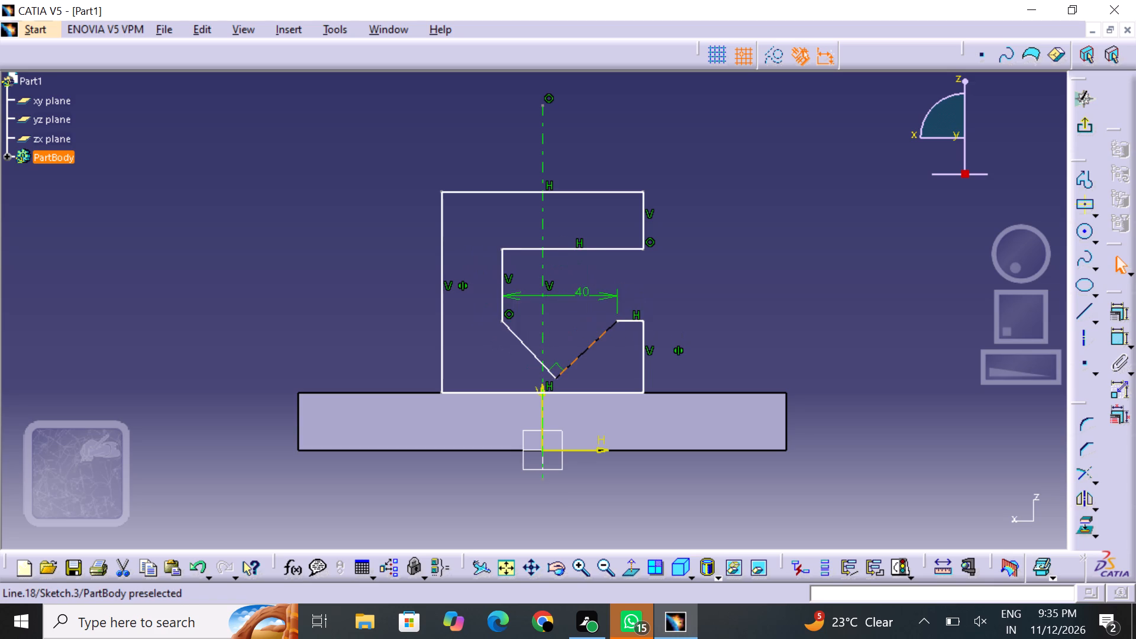
pyautogui.moveTo(557, 351); pyautogui.dragTo(557, 349)
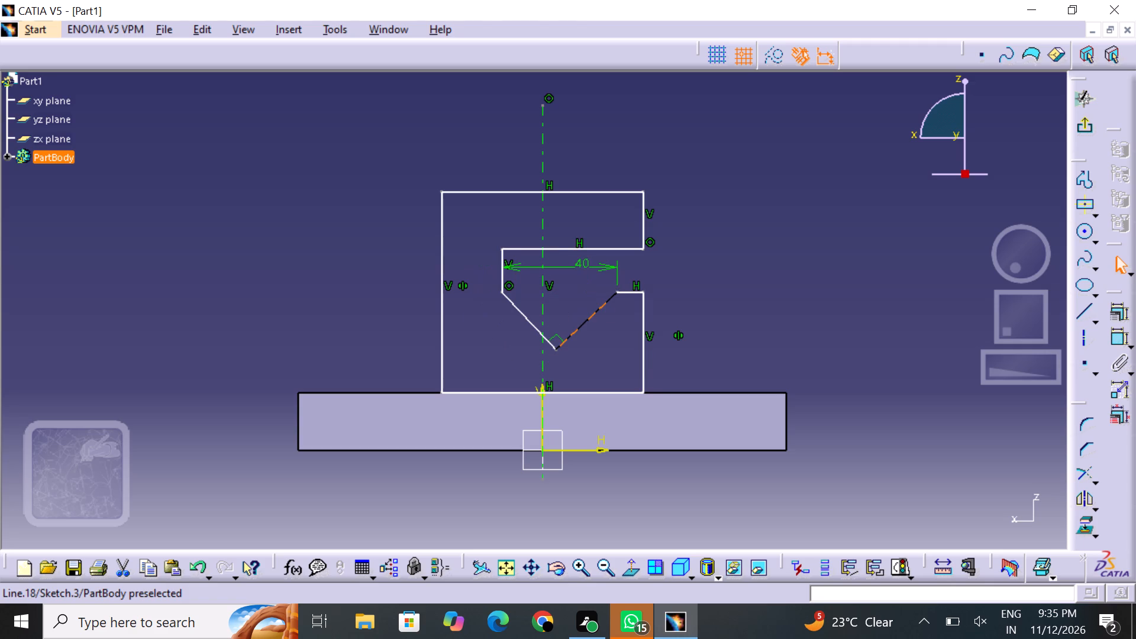
pyautogui.moveTo(557, 349); pyautogui.dragTo(559, 351)
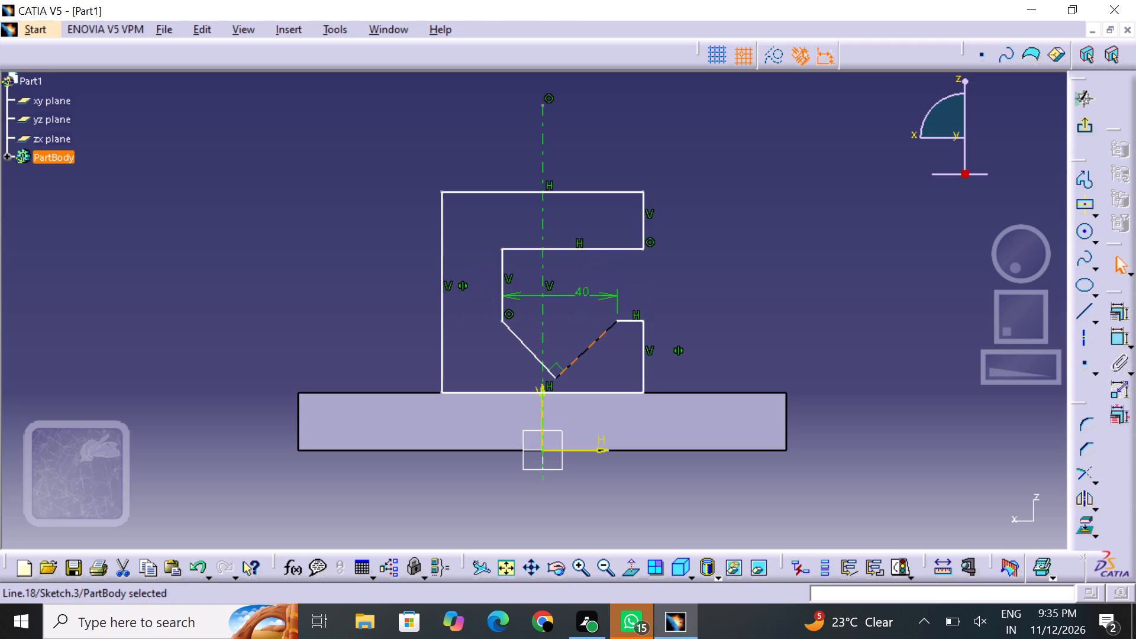
pyautogui.moveTo(565, 370); pyautogui.dragTo(557, 364)
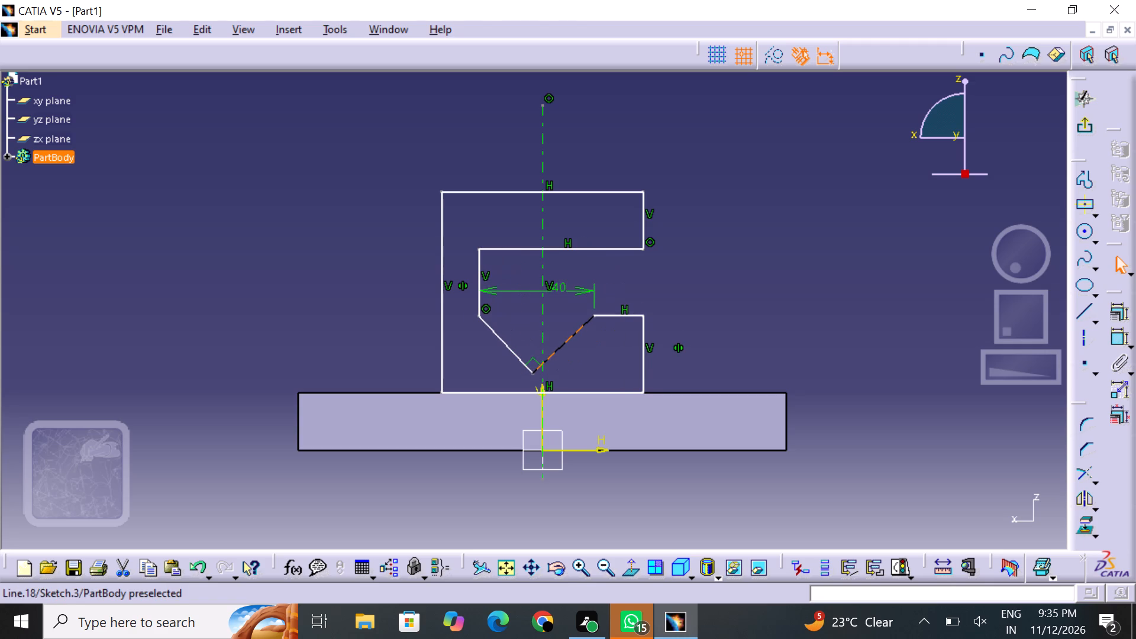
pyautogui.moveTo(557, 364); pyautogui.dragTo(557, 359)
pyautogui.moveTo(557, 359); pyautogui.dragTo(560, 354)
pyautogui.click(595, 370)
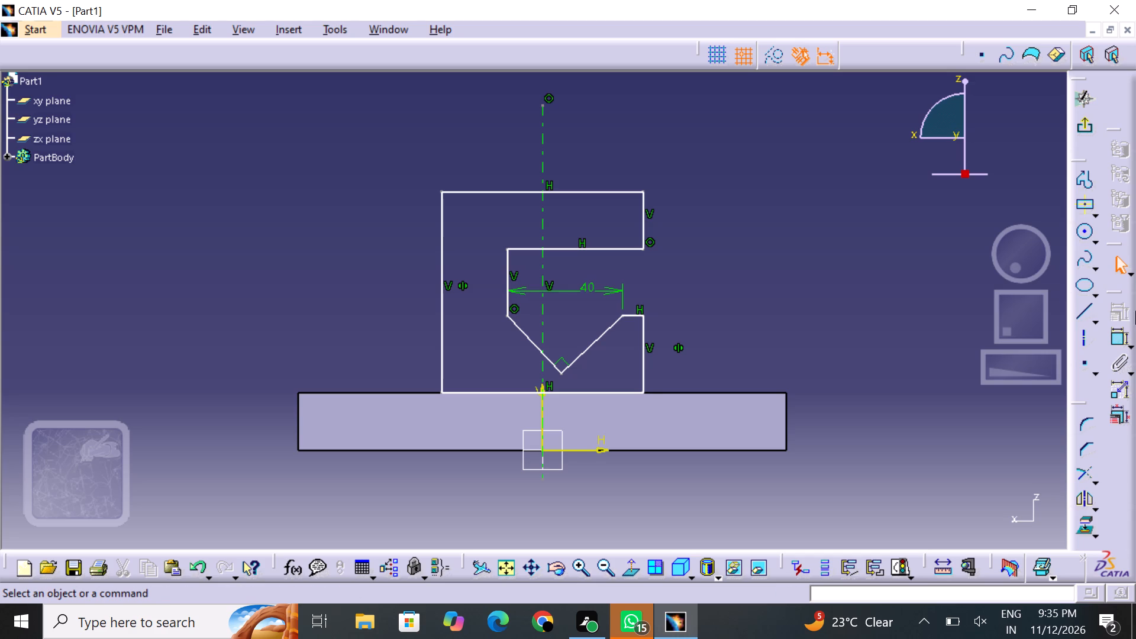
# Constrain the two slanted V-notch lines as symmetric about the vertical axis.
pyautogui.click(1114, 335)
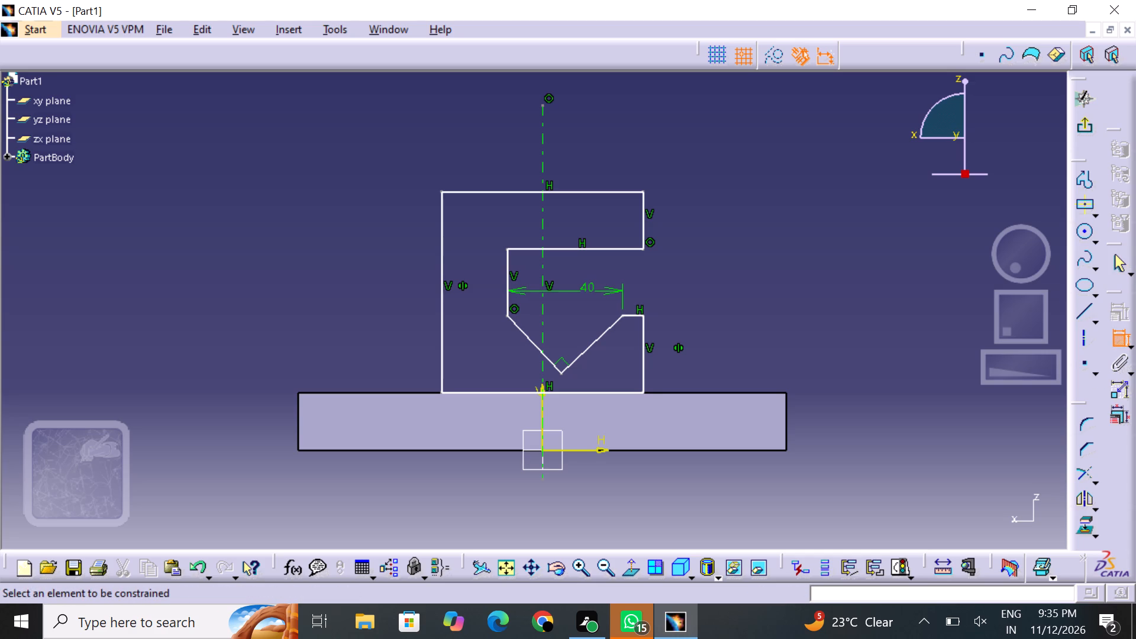
pyautogui.click(529, 336)
pyautogui.click(594, 341)
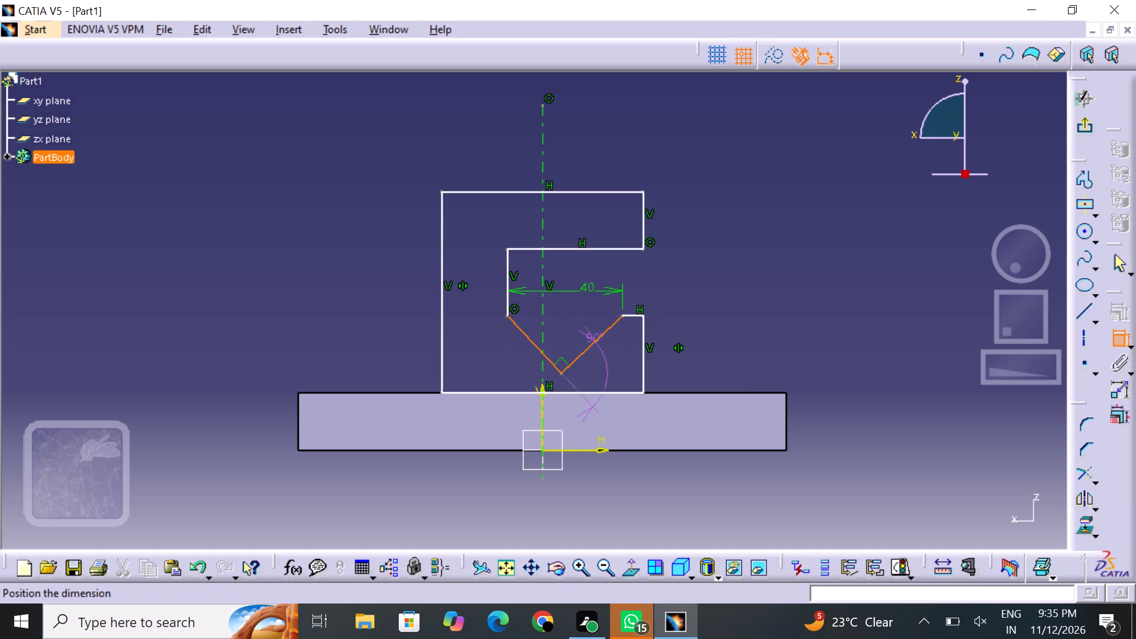
pyautogui.rightClick(580, 321)
pyautogui.click(635, 415)
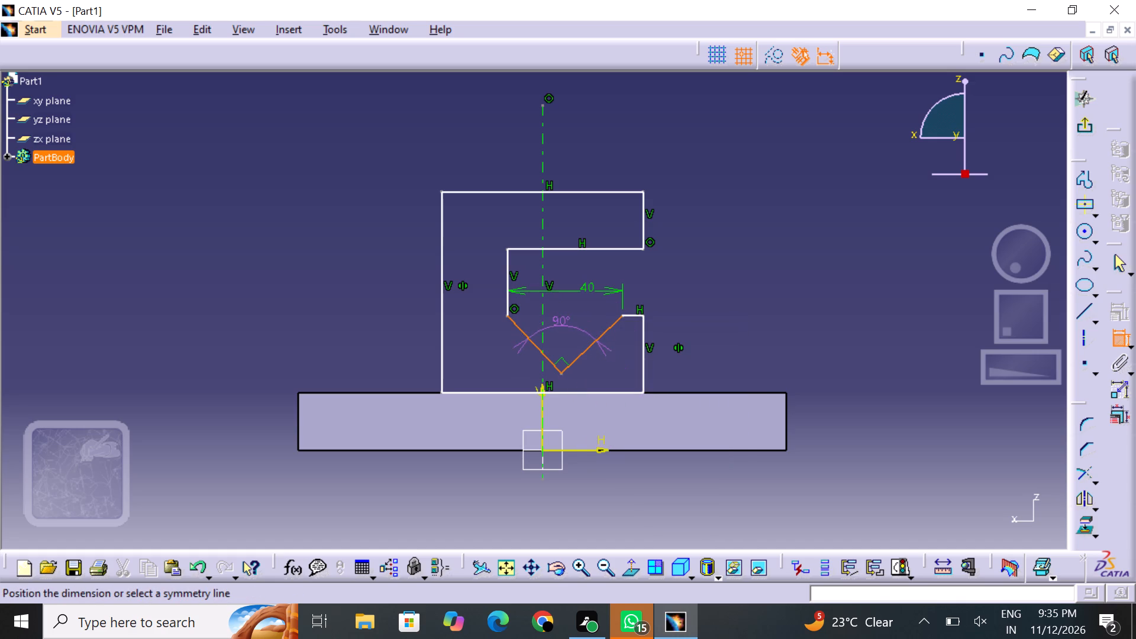
pyautogui.click(543, 324)
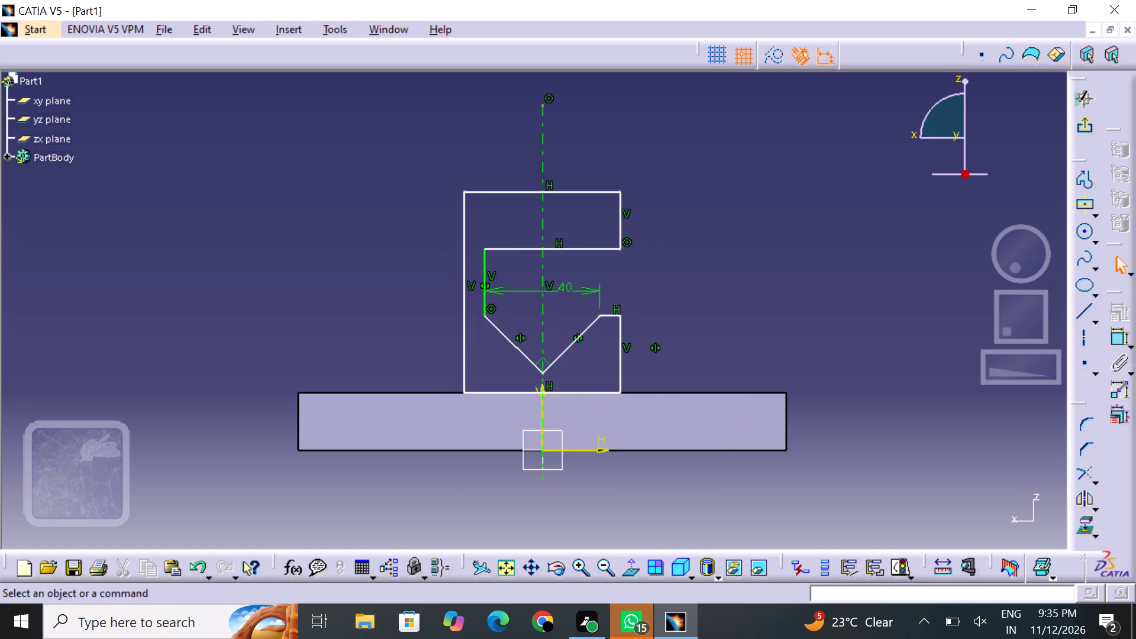
pyautogui.click(690, 328)
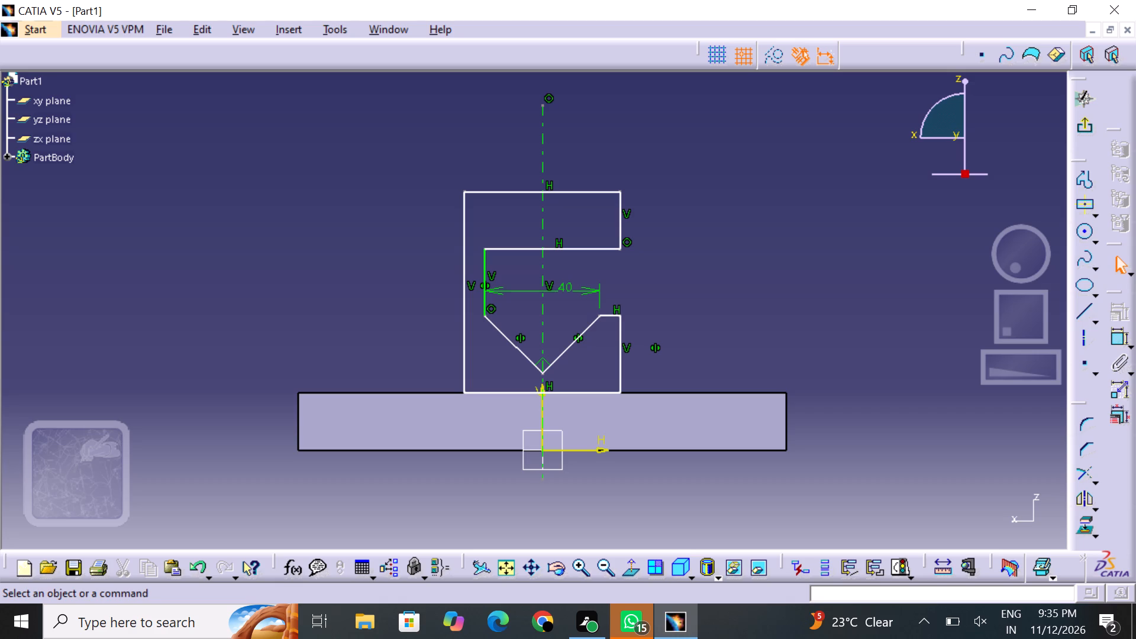
pyautogui.click(692, 328)
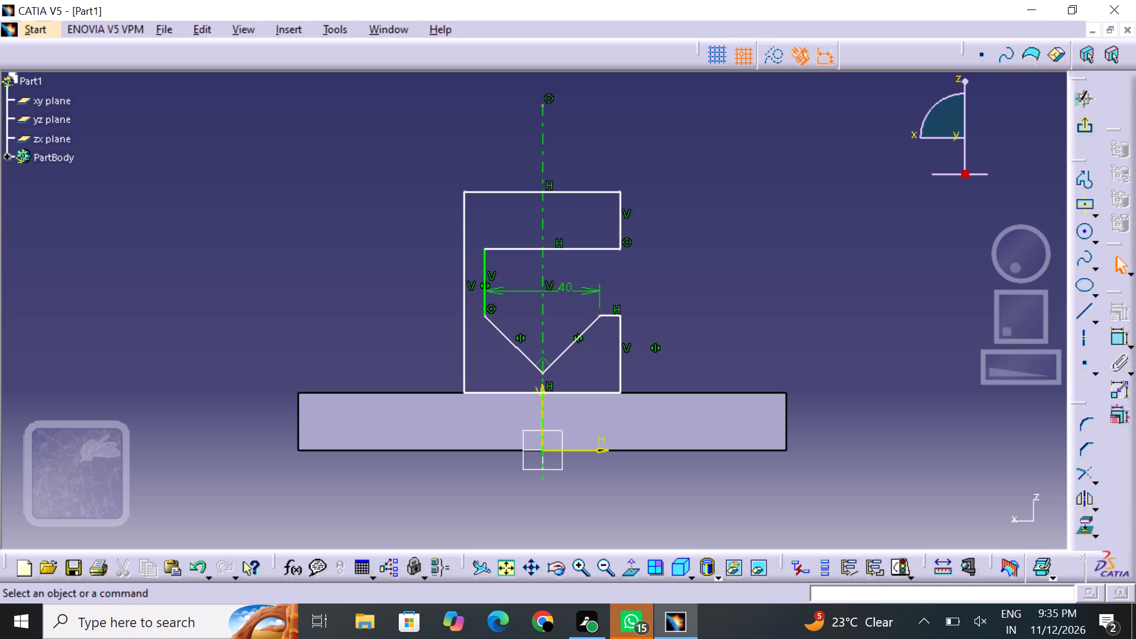
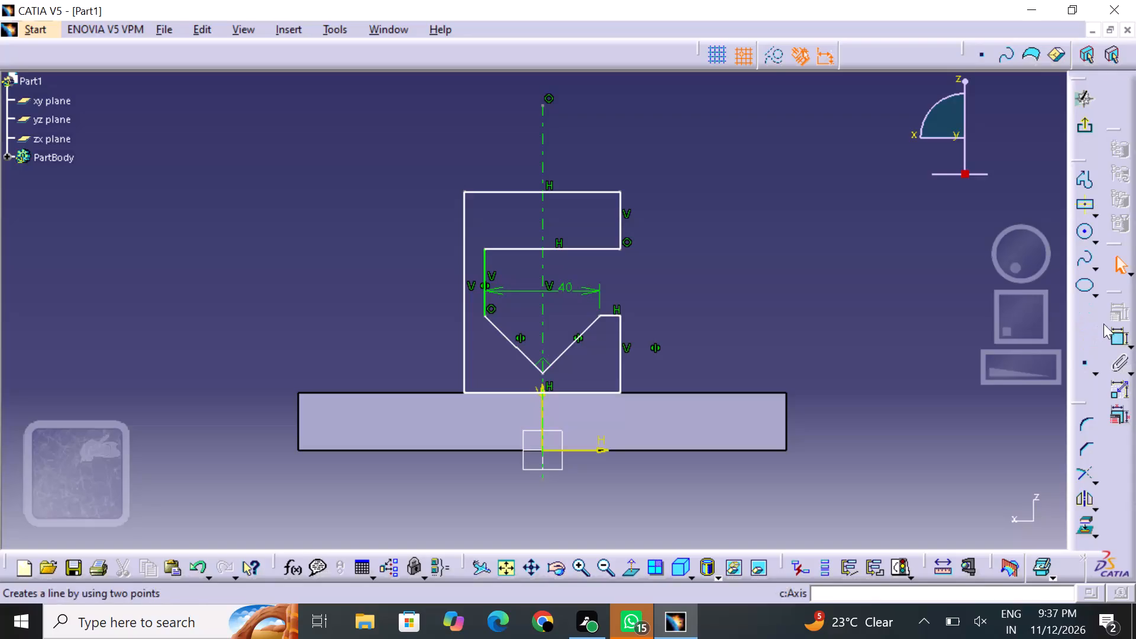
# Dimension the profile's short lower outer vertical line beside the V-notch and set its length to 25 mm.
pyautogui.click(1115, 333)
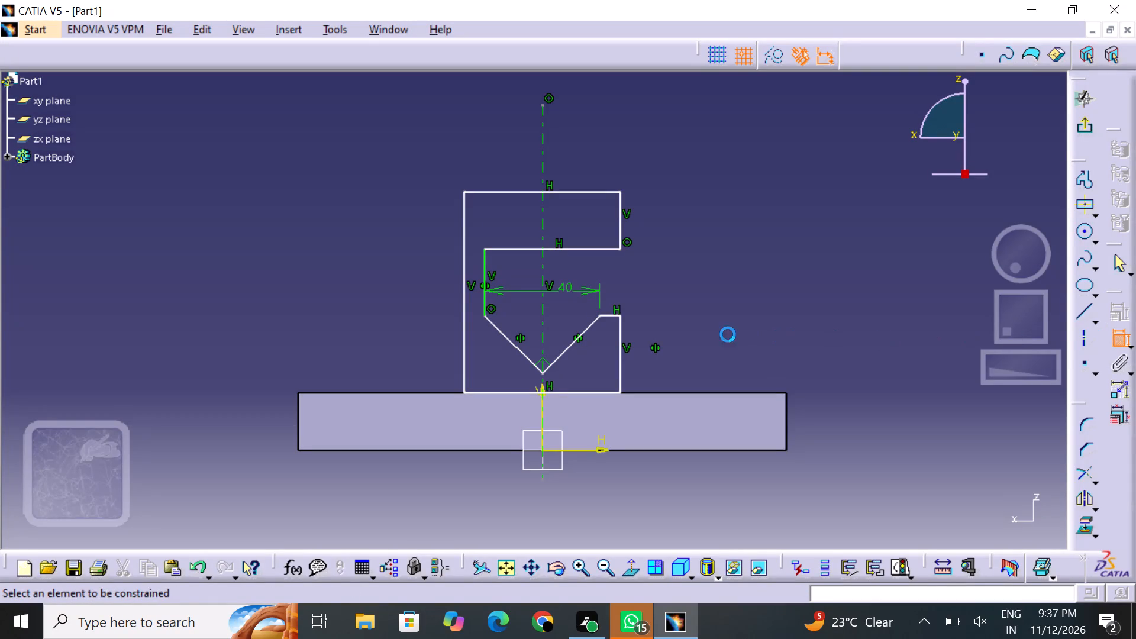
pyautogui.click(621, 362)
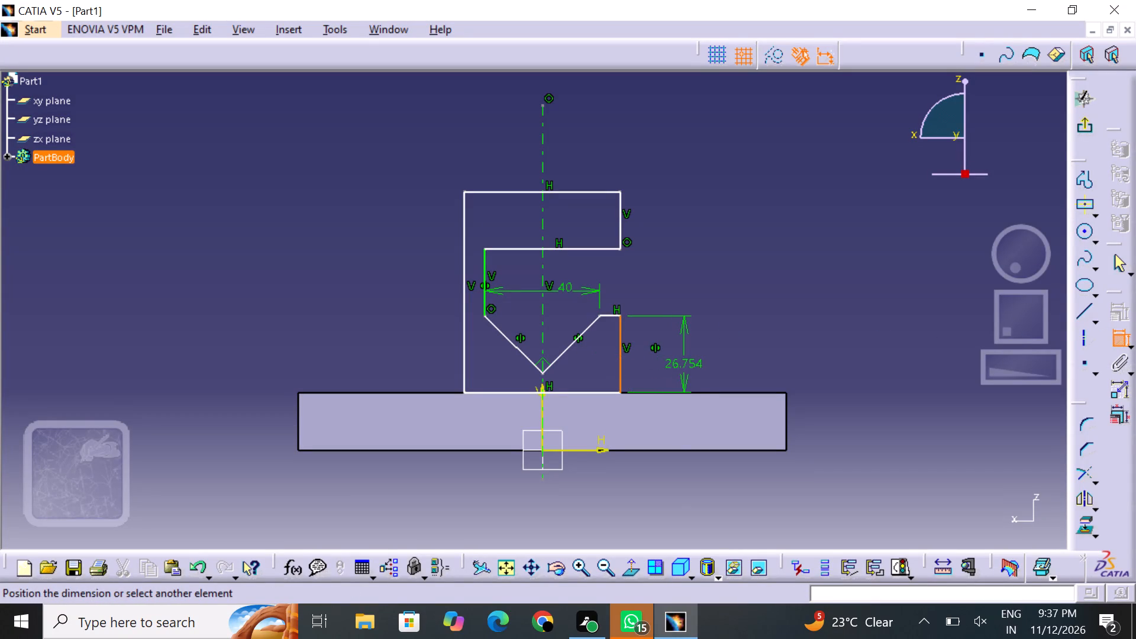
pyautogui.click(693, 366)
pyautogui.click(694, 366)
pyautogui.click(694, 366)
pyautogui.doubleClick(694, 366)
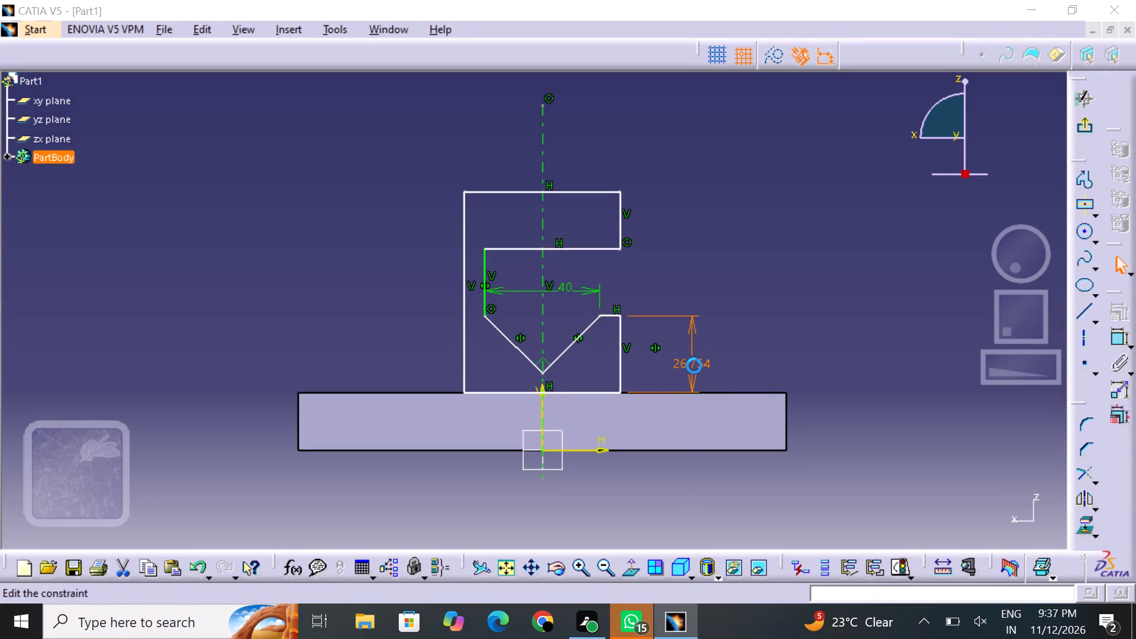
pyautogui.press('BackSpace')
pyautogui.moveTo(863, 461); pyautogui.dragTo(856, 456)
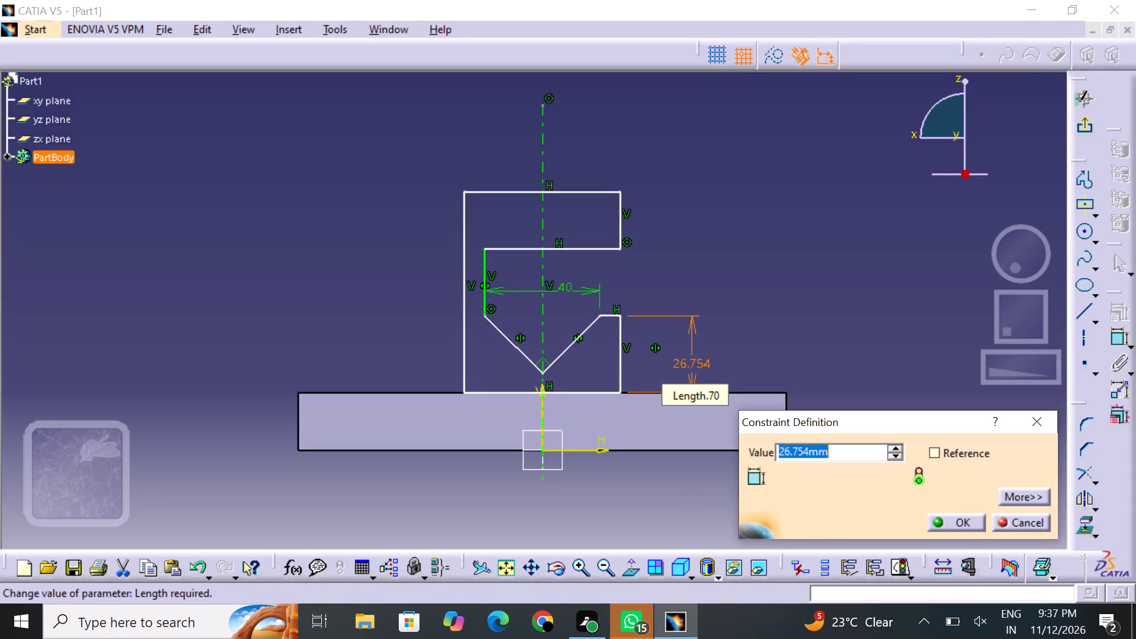
pyautogui.press('BackSpace')
pyautogui.press('BackSpace')
pyautogui.press('BackSpace')
pyautogui.press('BackSpace')
pyautogui.press('BackSpace')
pyautogui.press('BackSpace')
pyautogui.press('BackSpace')
pyautogui.press('BackSpace')
pyautogui.press('BackSpace')
pyautogui.press('BackSpace')
pyautogui.press('BackSpace')
pyautogui.press('BackSpace')
pyautogui.press('BackSpace')
pyautogui.press('BackSpace')
pyautogui.press('BackSpace')
pyautogui.press('BackSpace')
pyautogui.press('BackSpace')
pyautogui.press('BackSpace')
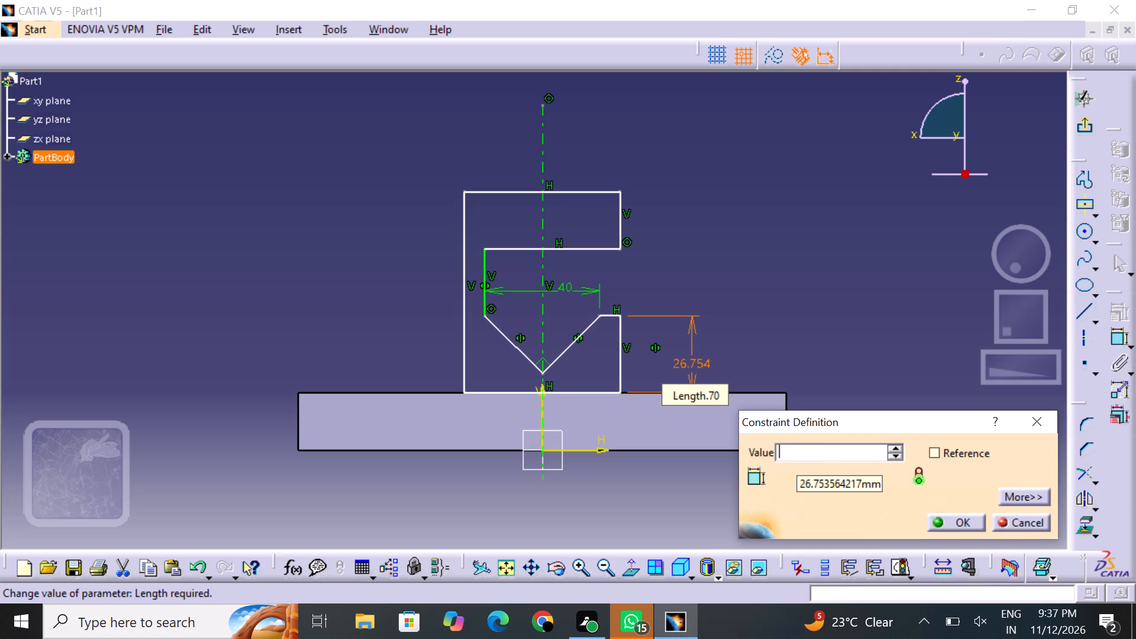
pyautogui.write('25')
pyautogui.press('Return')
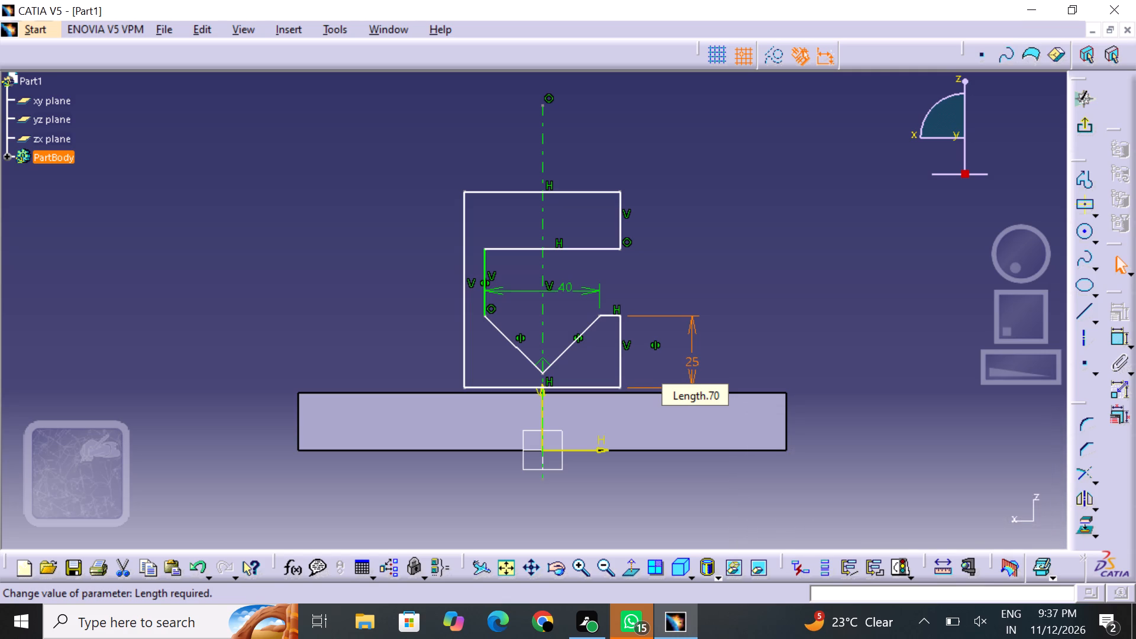
pyautogui.click(754, 314)
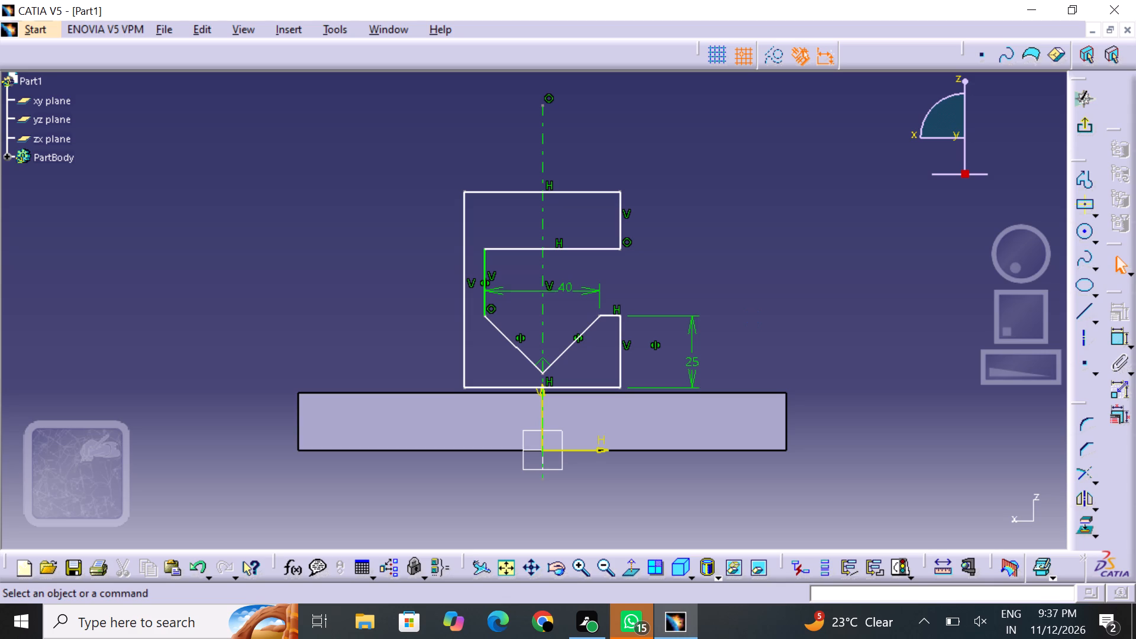
# Dimension the gap between the short ledge beside the V-notch and the upper inner horizontal line, setting it to 40 mm.
pyautogui.click(1115, 342)
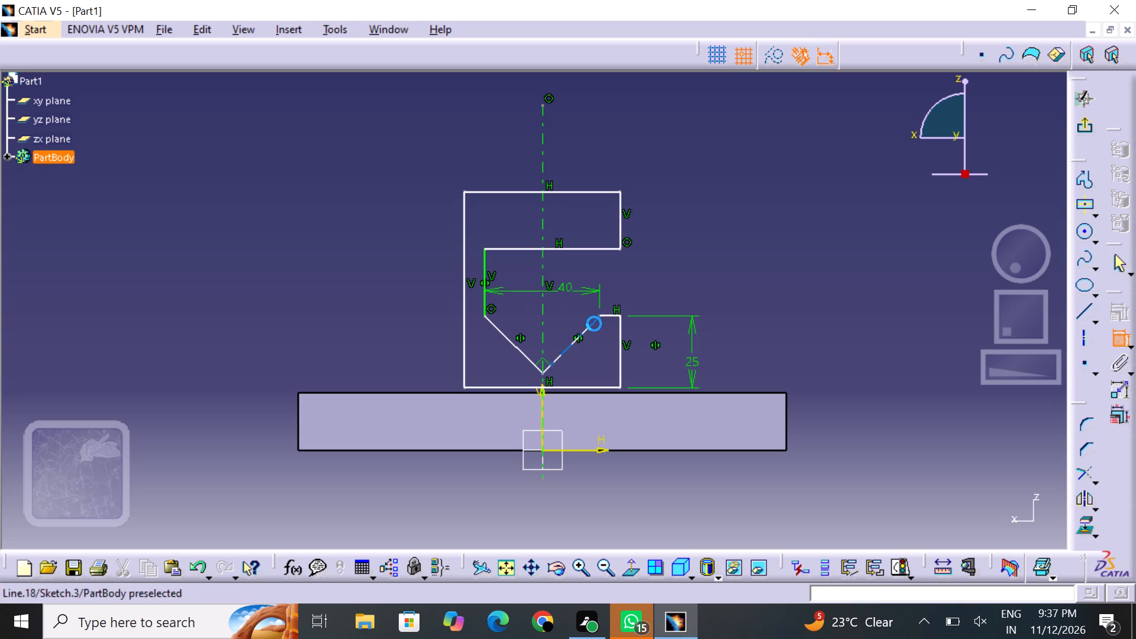
pyautogui.click(611, 316)
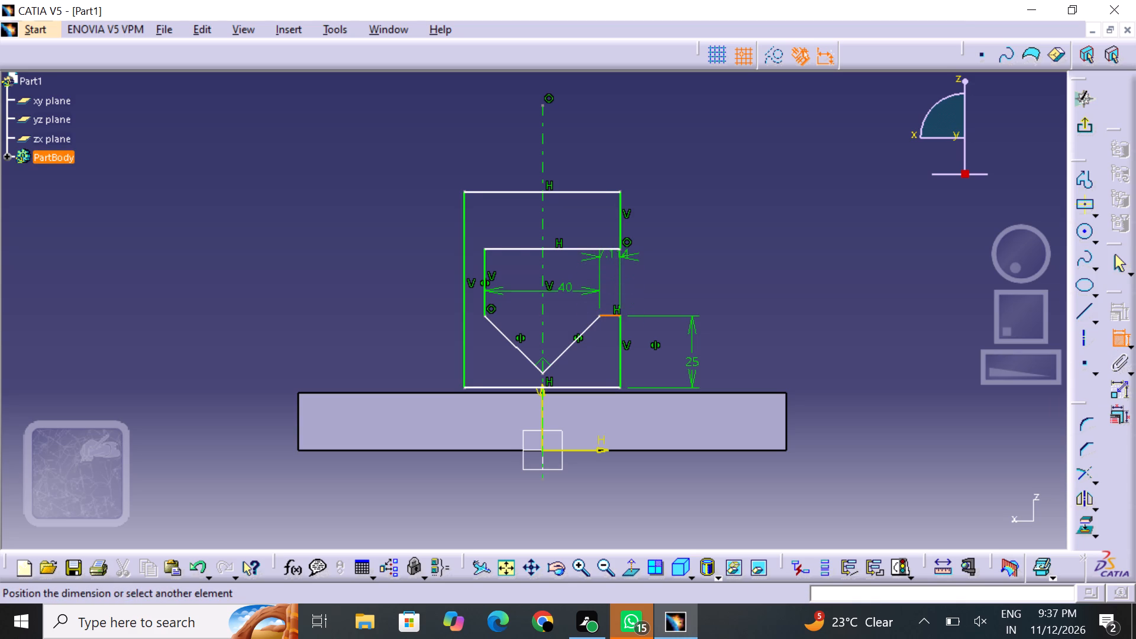
pyautogui.click(611, 249)
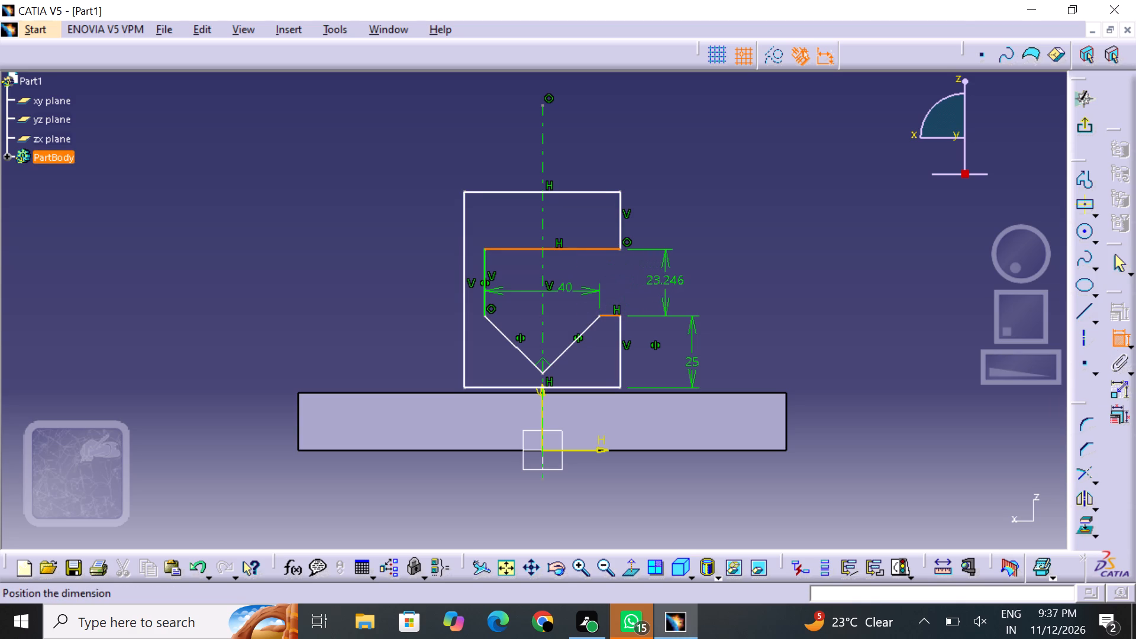
pyautogui.click(666, 284)
pyautogui.doubleClick(666, 284)
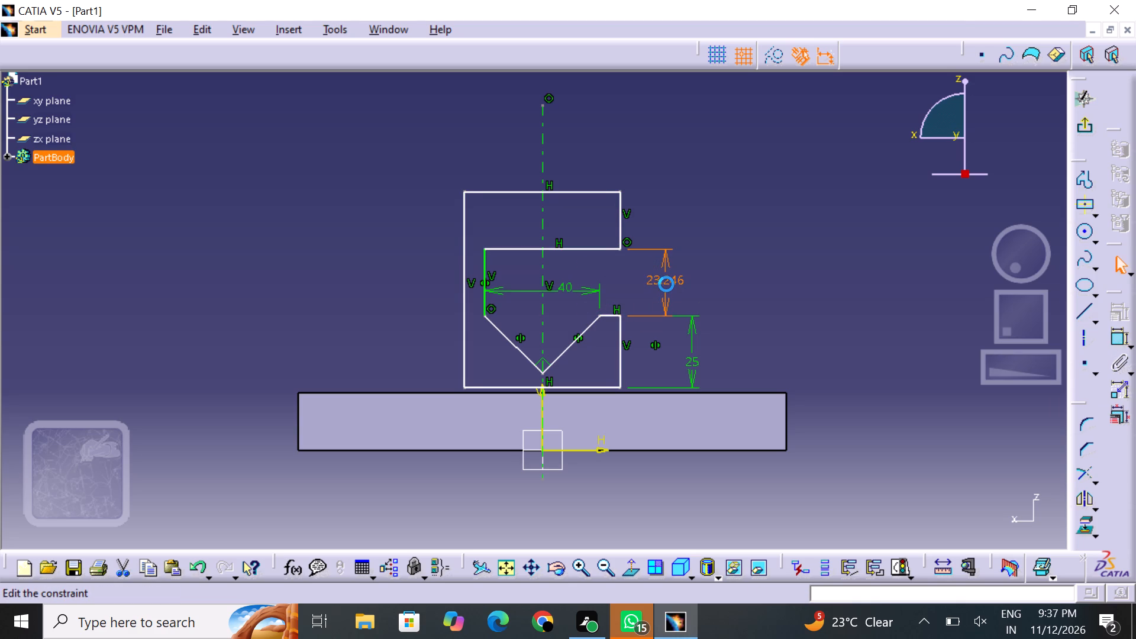
pyautogui.press('BackSpace')
pyautogui.write('40')
pyautogui.press('Return')
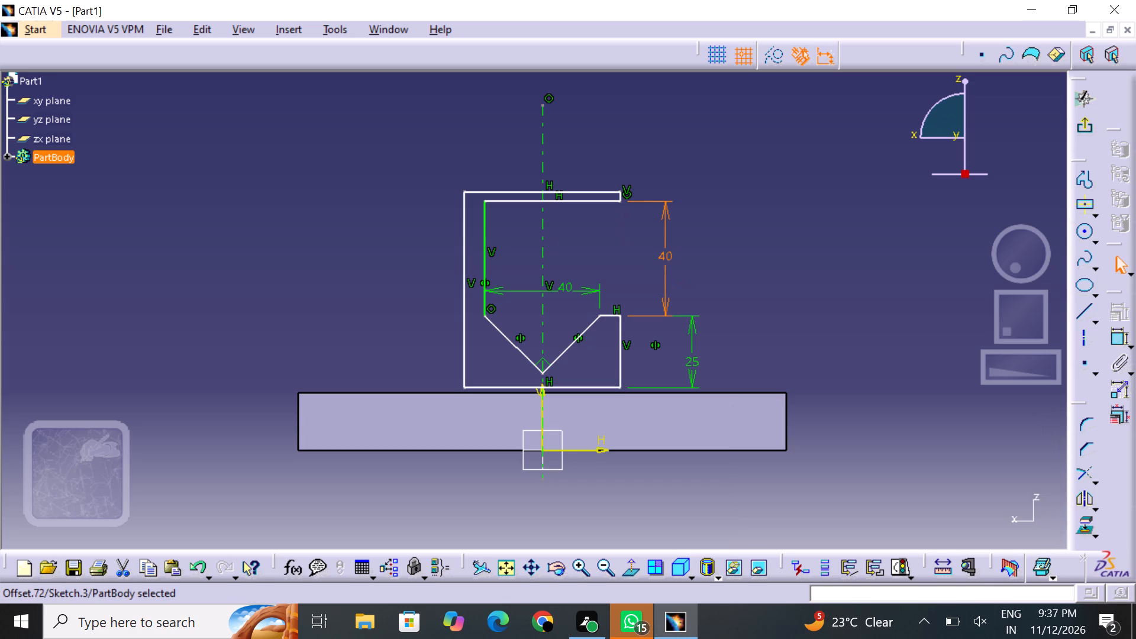
pyautogui.click(733, 279)
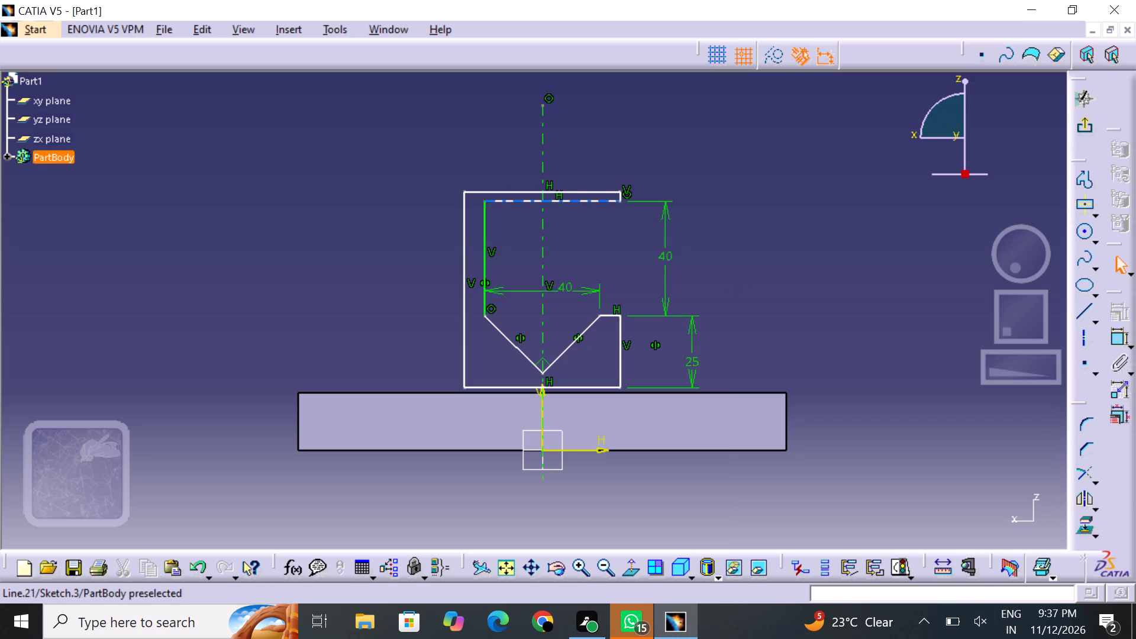
# Move the profile's top horizontal line upward freehand, making the upper arm about 13 mm thick.
pyautogui.moveTo(584, 188); pyautogui.dragTo(594, 157)
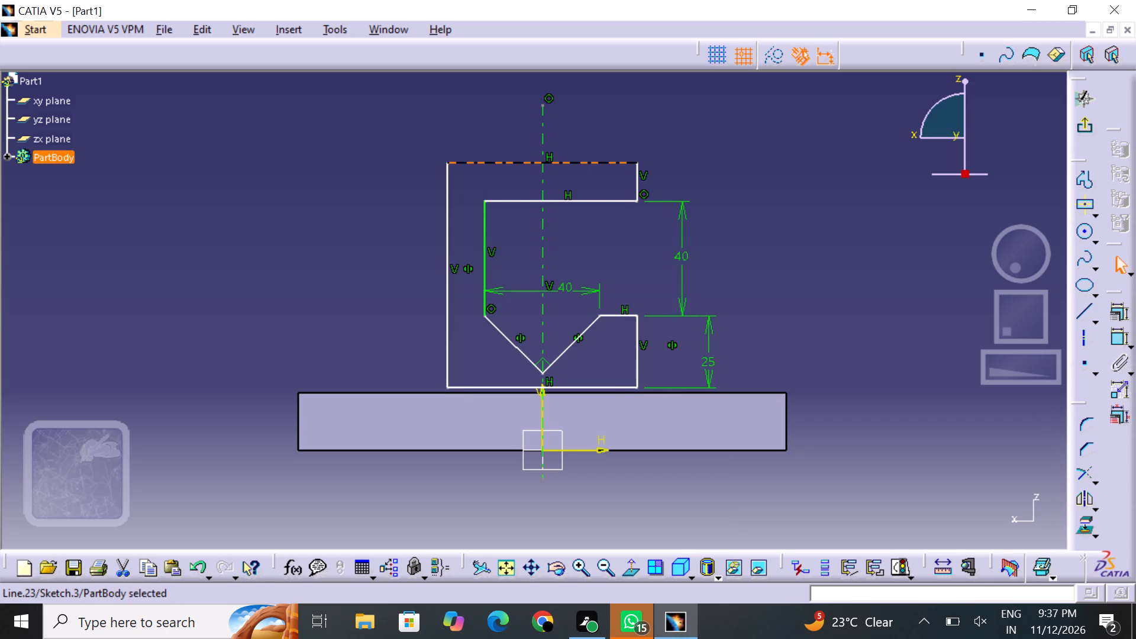
pyautogui.click(768, 224)
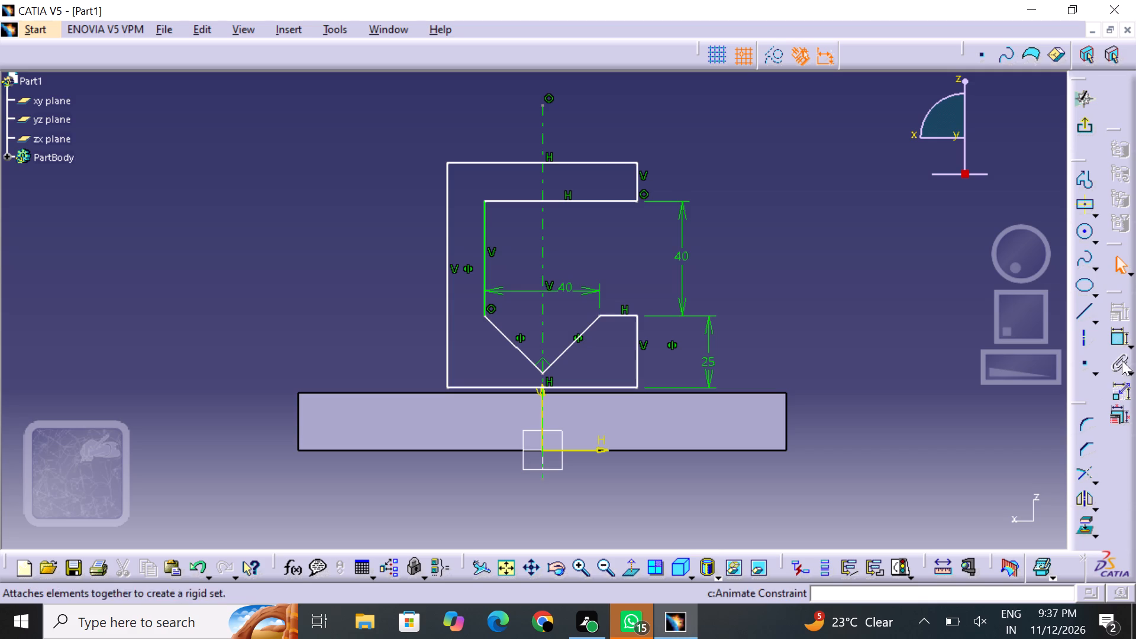
# Constrain the profile's bottom line as coincident with the top edge of the base block.
pyautogui.click(1119, 343)
pyautogui.click(606, 386)
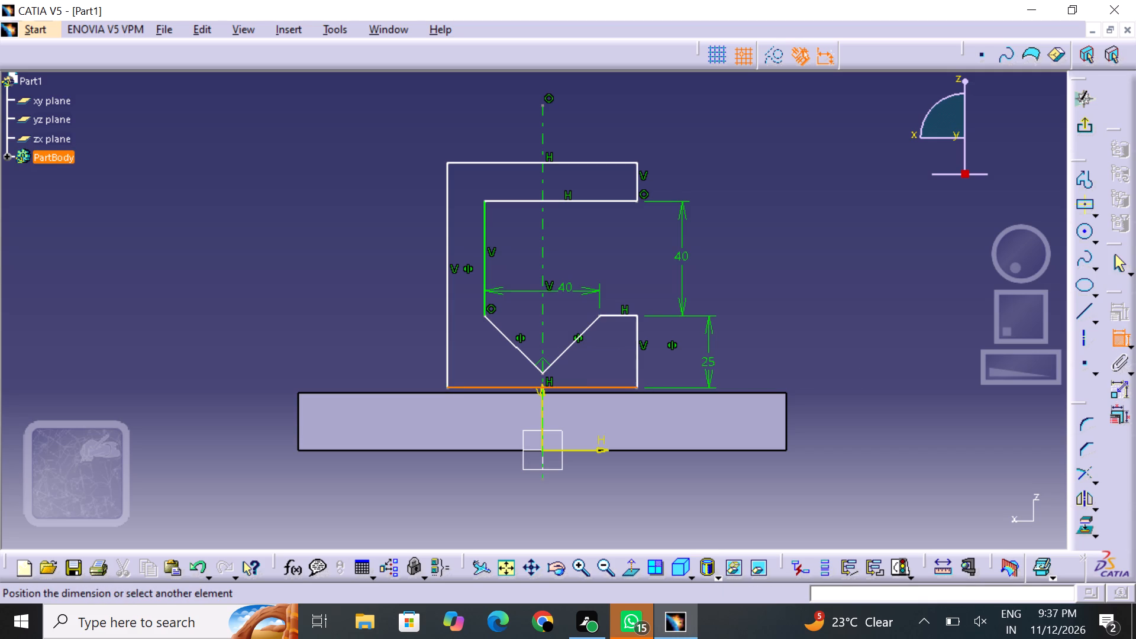
pyautogui.click(619, 393)
pyautogui.rightClick(619, 393)
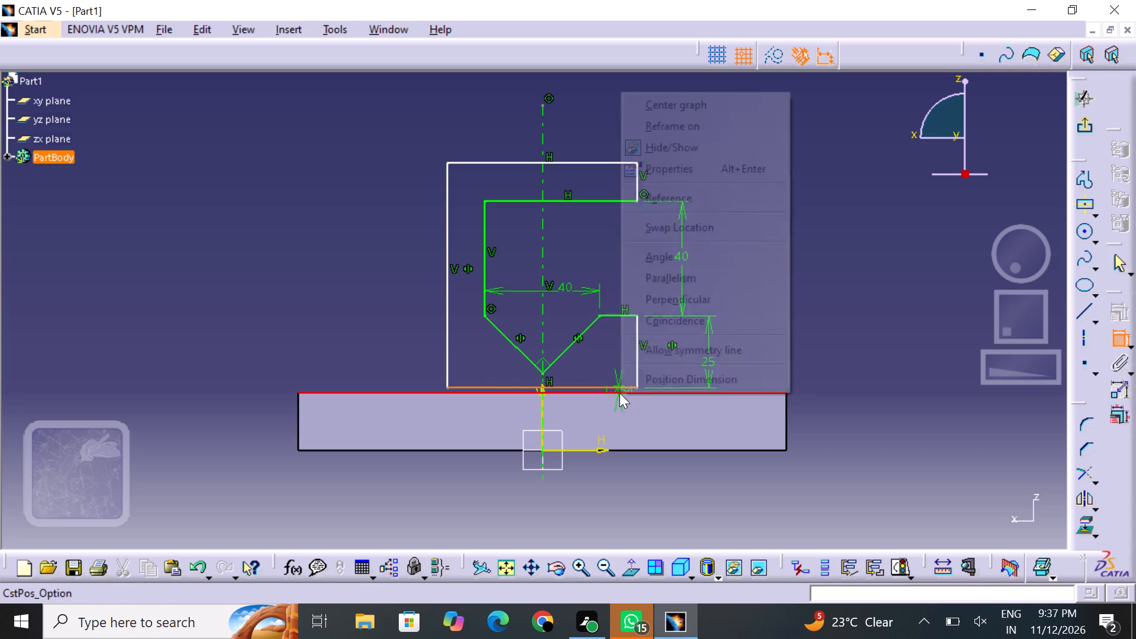
pyautogui.click(690, 324)
pyautogui.click(847, 351)
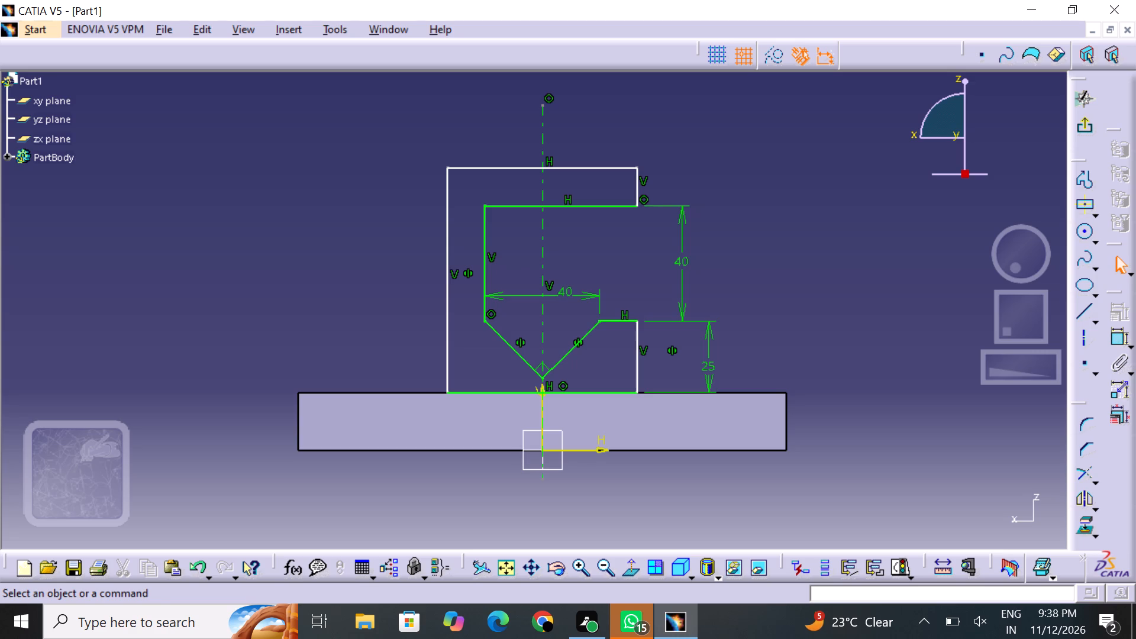
# Dimension the upper arm's short outer vertical line, above the opening, and set its length to 72 mm.
pyautogui.click(1119, 338)
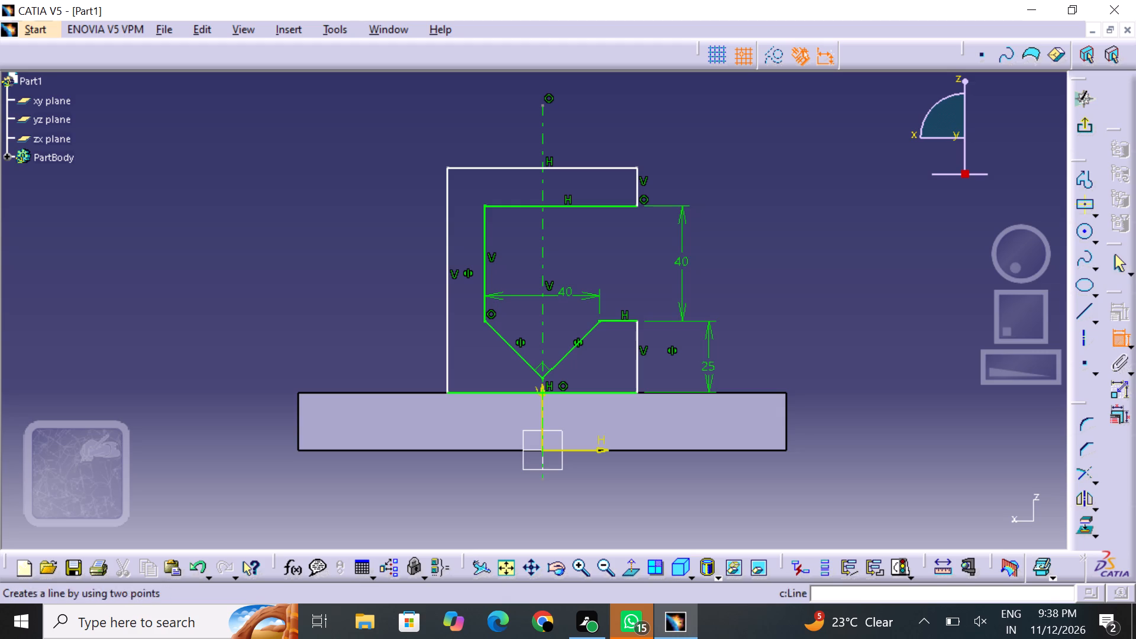
pyautogui.click(635, 185)
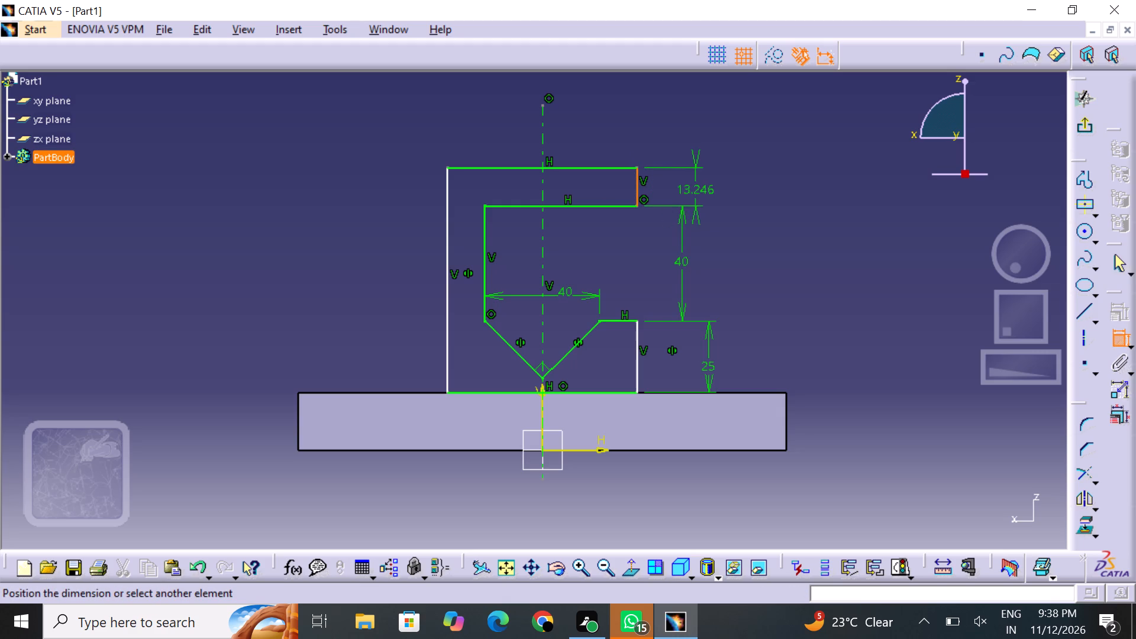
pyautogui.click(703, 190)
pyautogui.doubleClick(703, 190)
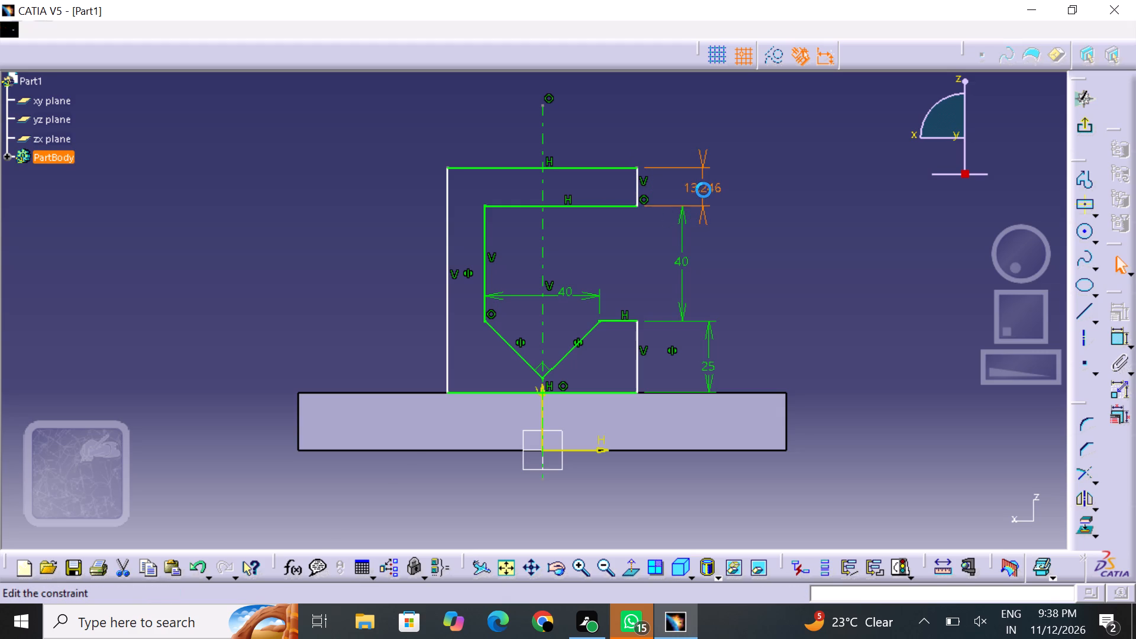
pyautogui.press('BackSpace')
pyautogui.write('72')
pyautogui.press('Return')
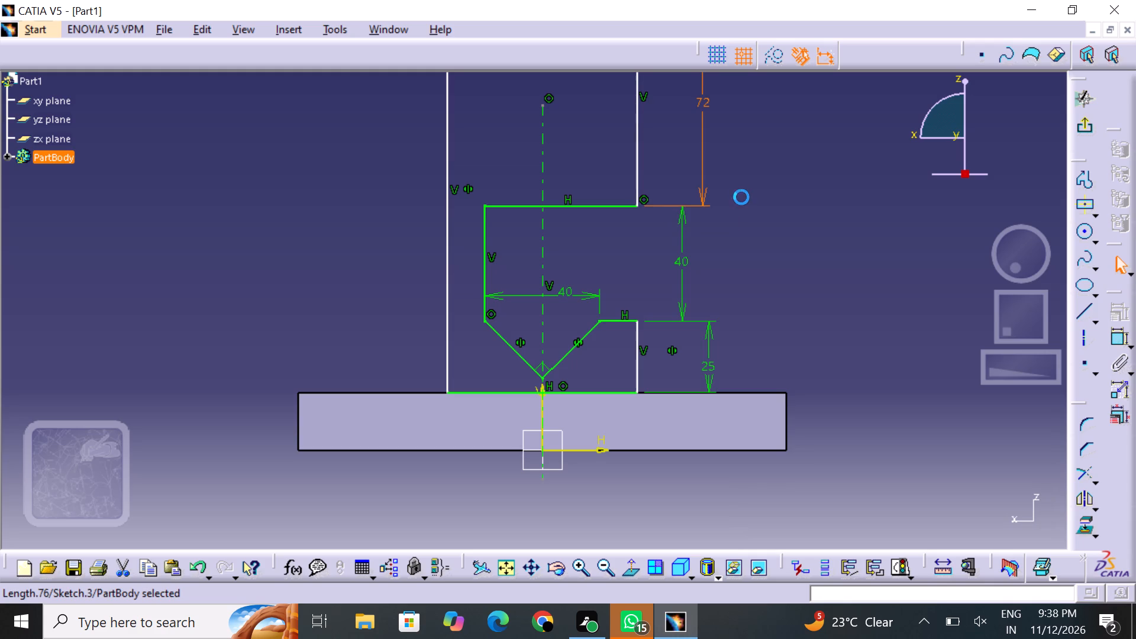
pyautogui.click(741, 197)
pyautogui.moveTo(741, 196); pyautogui.dragTo(747, 310, button='middle')
pyautogui.click(614, 567)
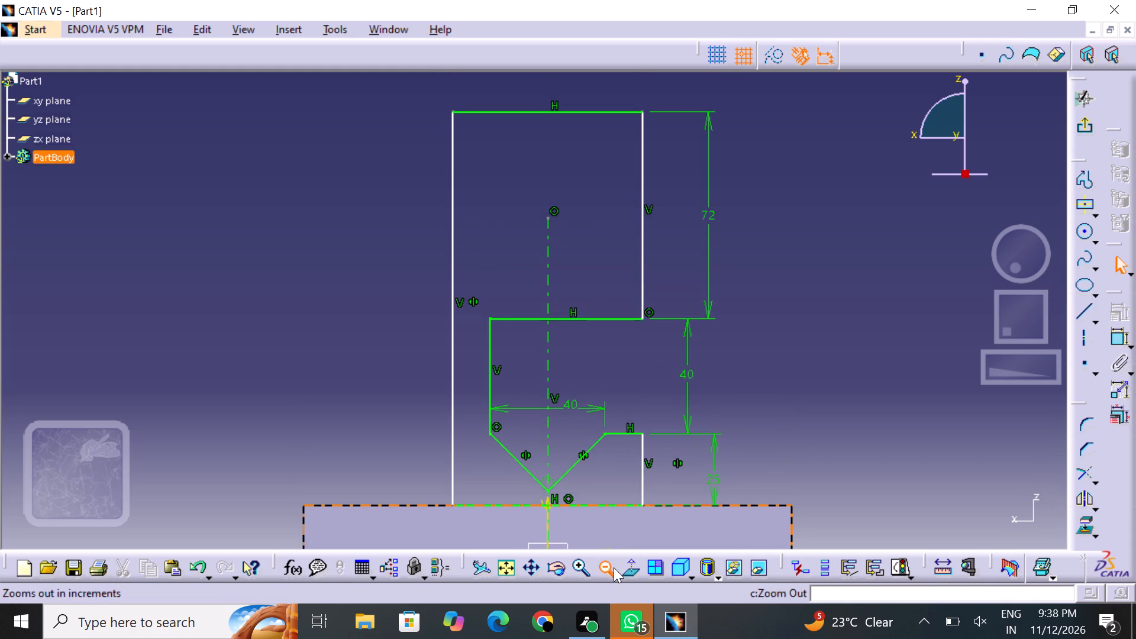
pyautogui.moveTo(634, 386); pyautogui.dragTo(637, 349, button='middle')
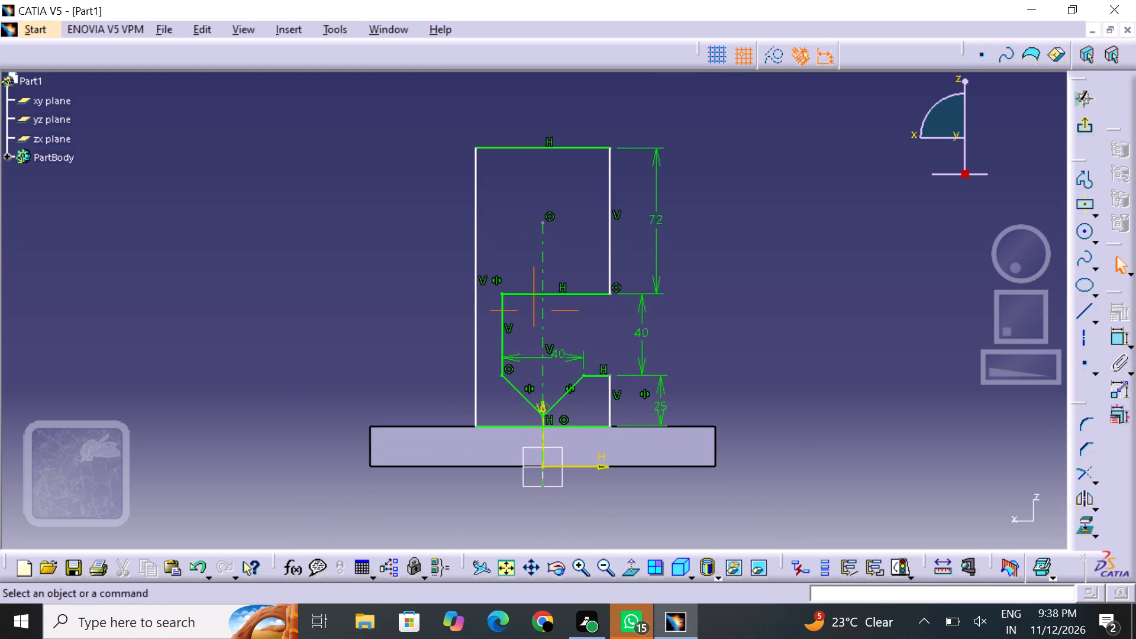
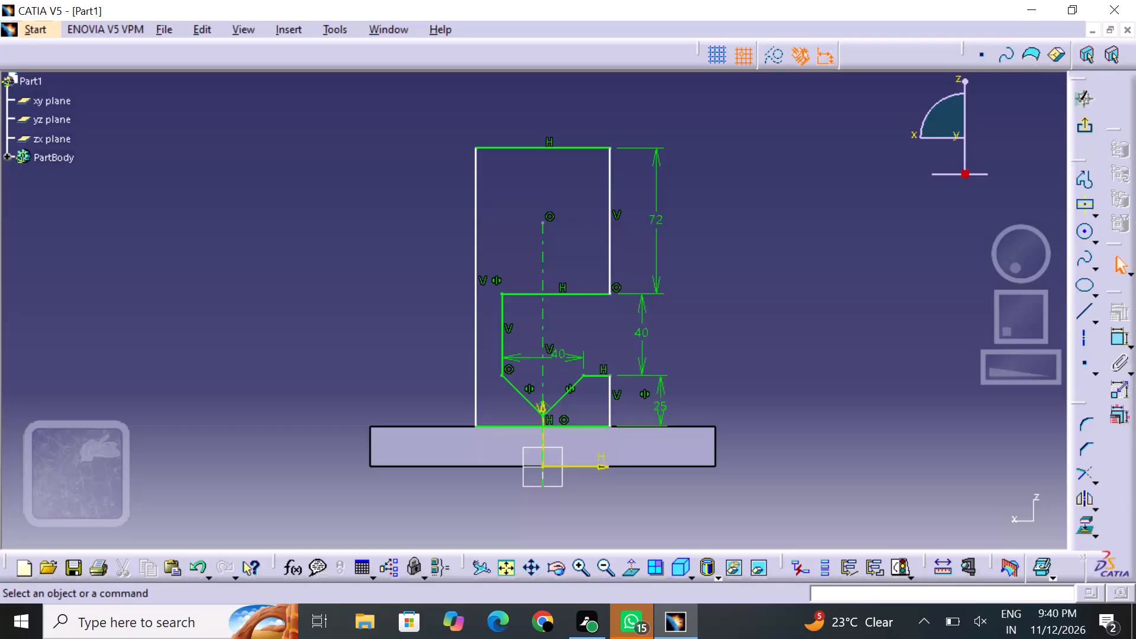
# Sketch a freehand arc of about 64 mm radius beside the profile's long outer vertical line, centred on the vertical axis within the opening.
pyautogui.click(1098, 240)
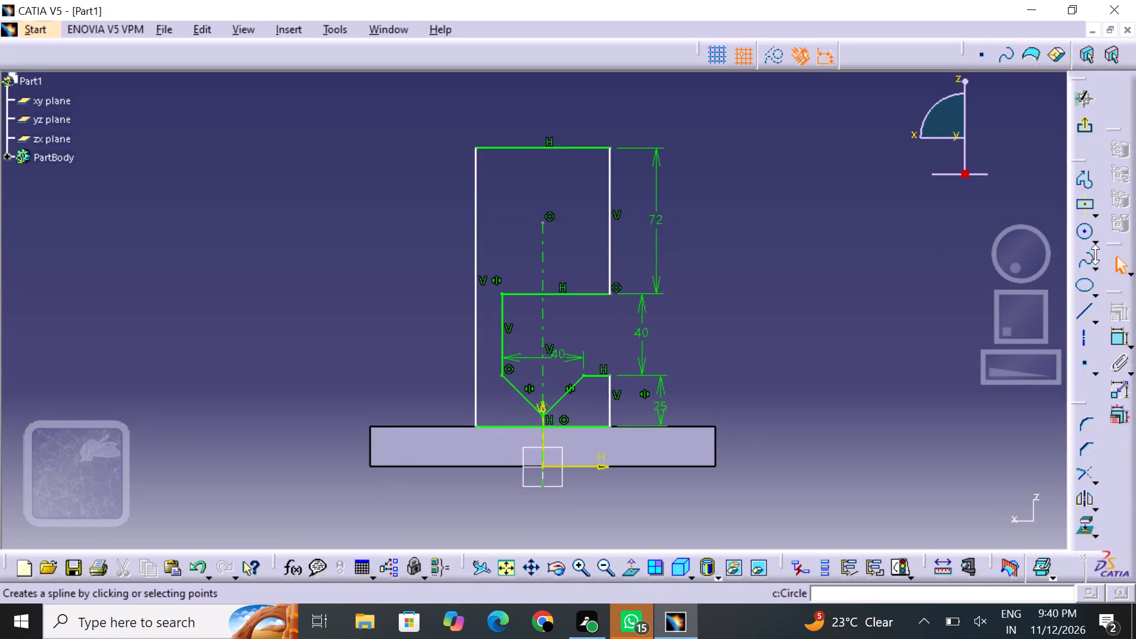
pyautogui.click(1093, 243)
pyautogui.click(1109, 261)
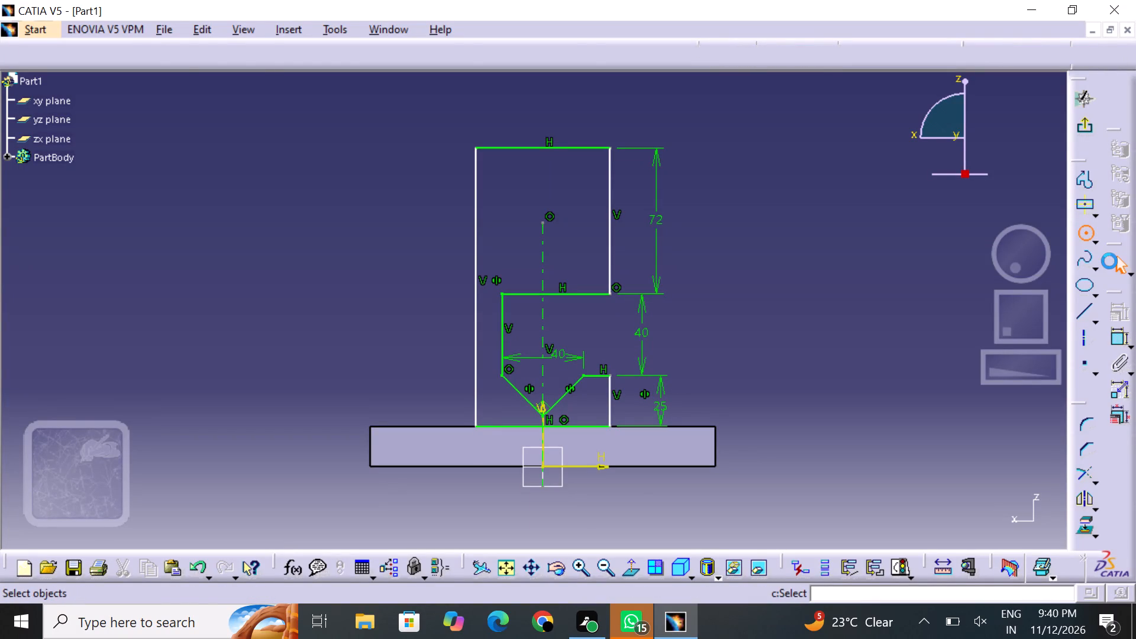
pyautogui.click(543, 366)
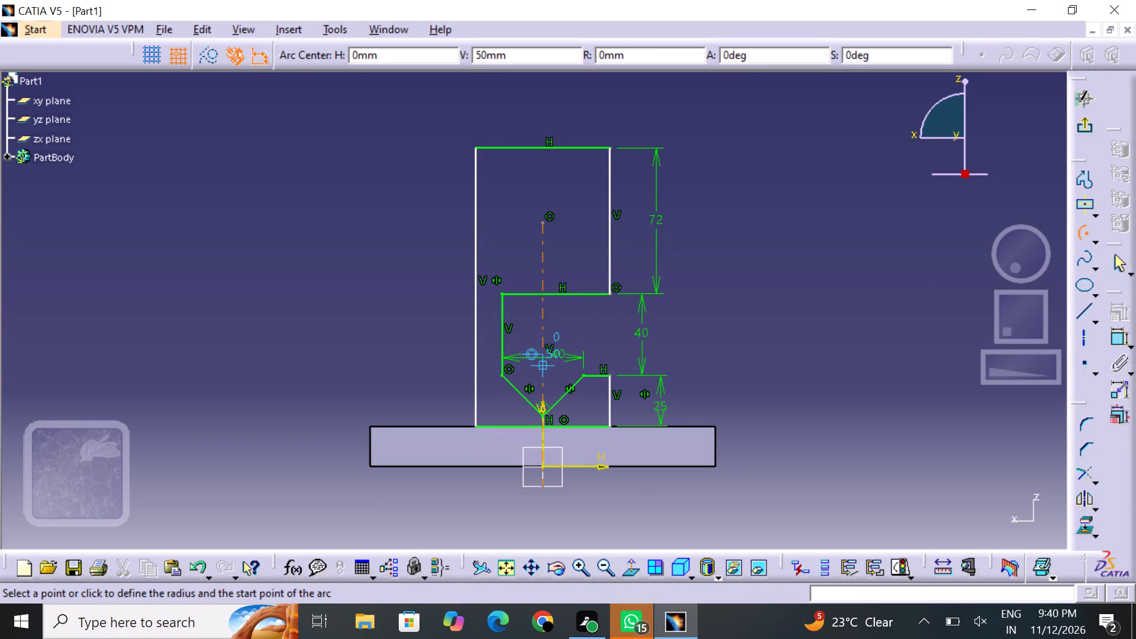
pyautogui.click(453, 269)
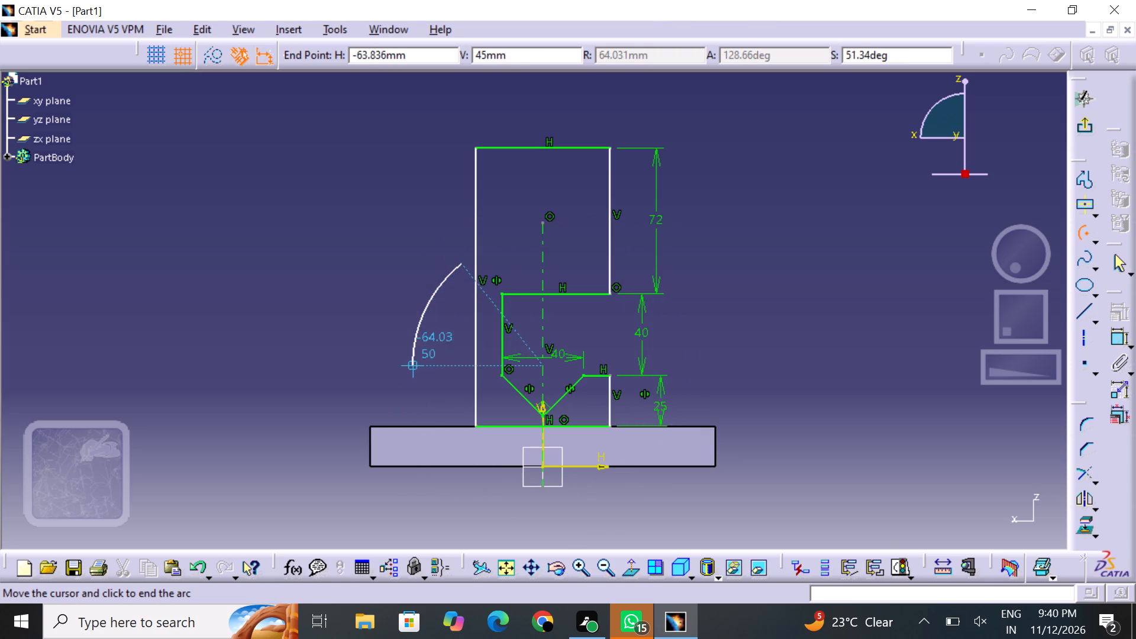
pyautogui.click(431, 396)
pyautogui.click(433, 374)
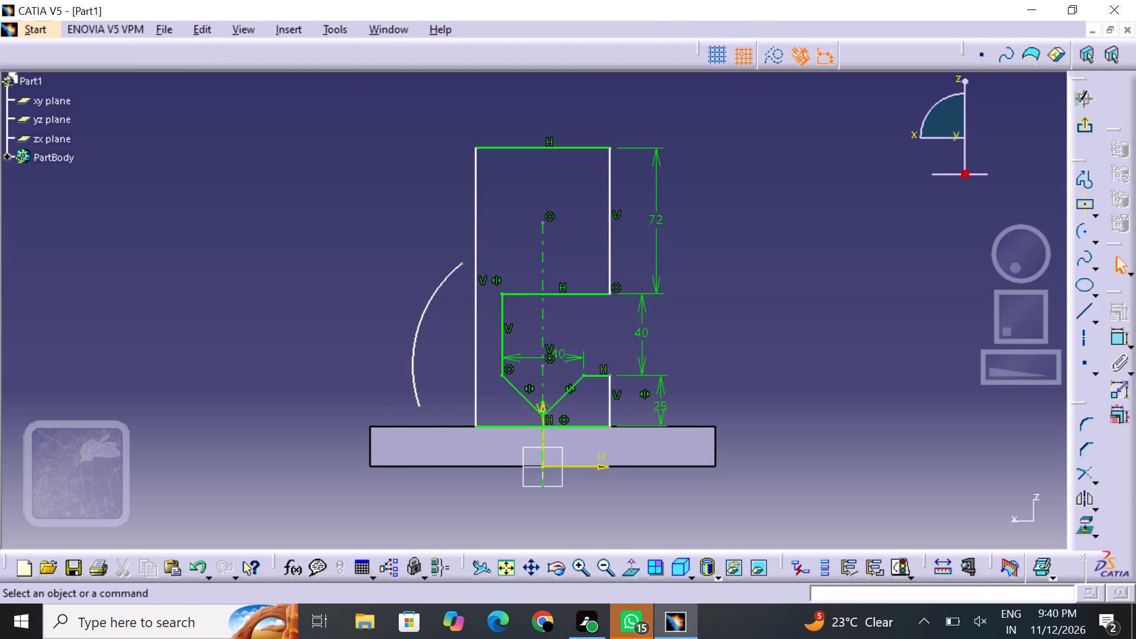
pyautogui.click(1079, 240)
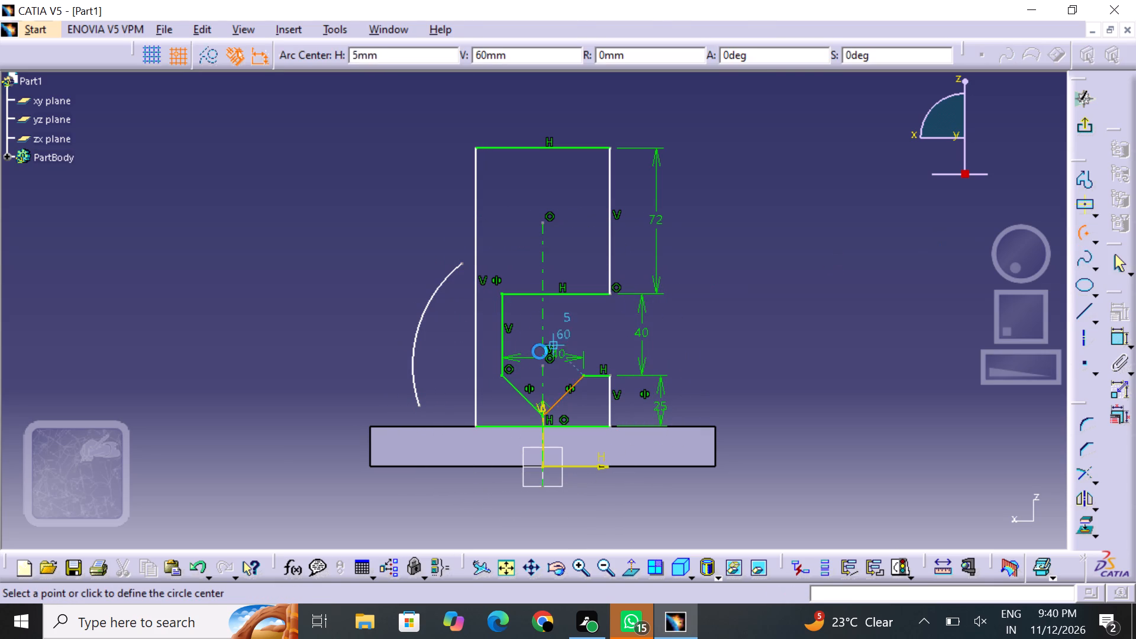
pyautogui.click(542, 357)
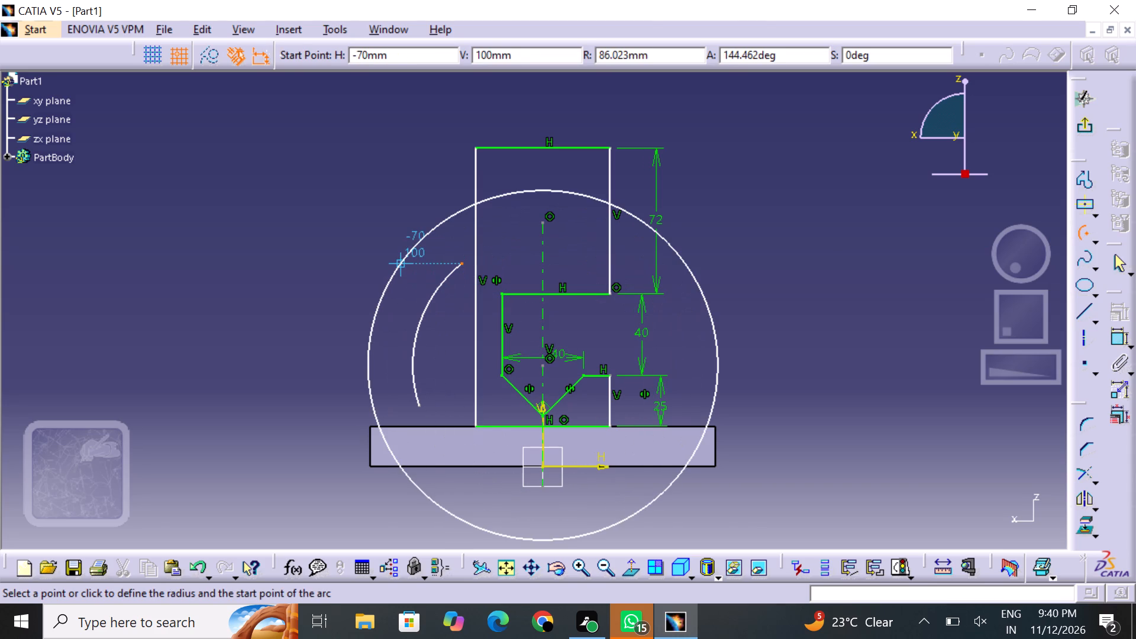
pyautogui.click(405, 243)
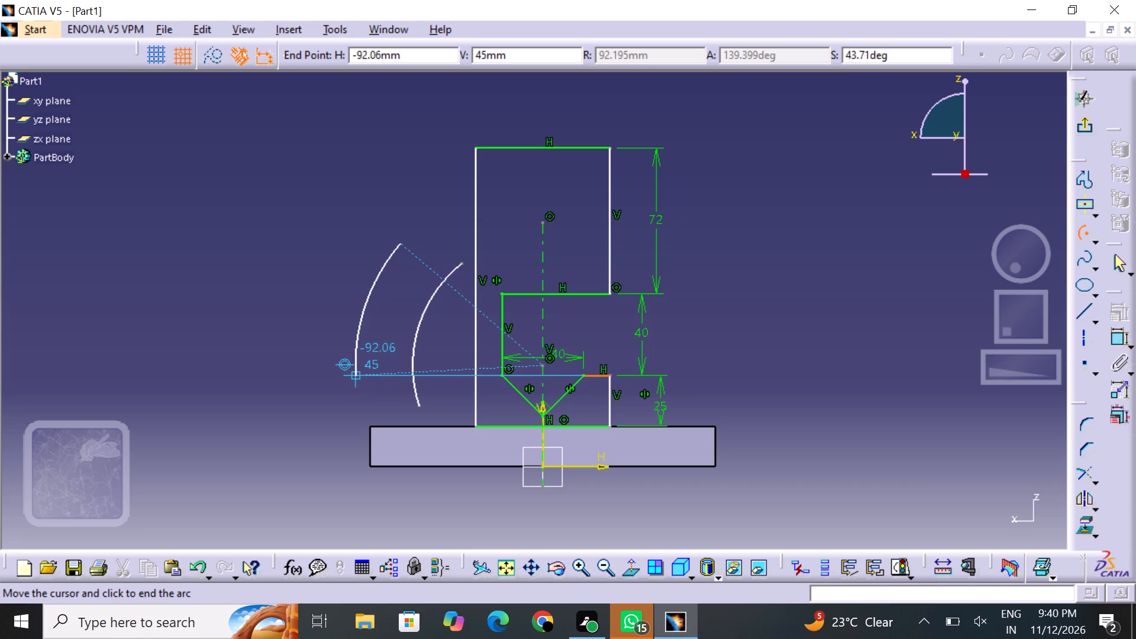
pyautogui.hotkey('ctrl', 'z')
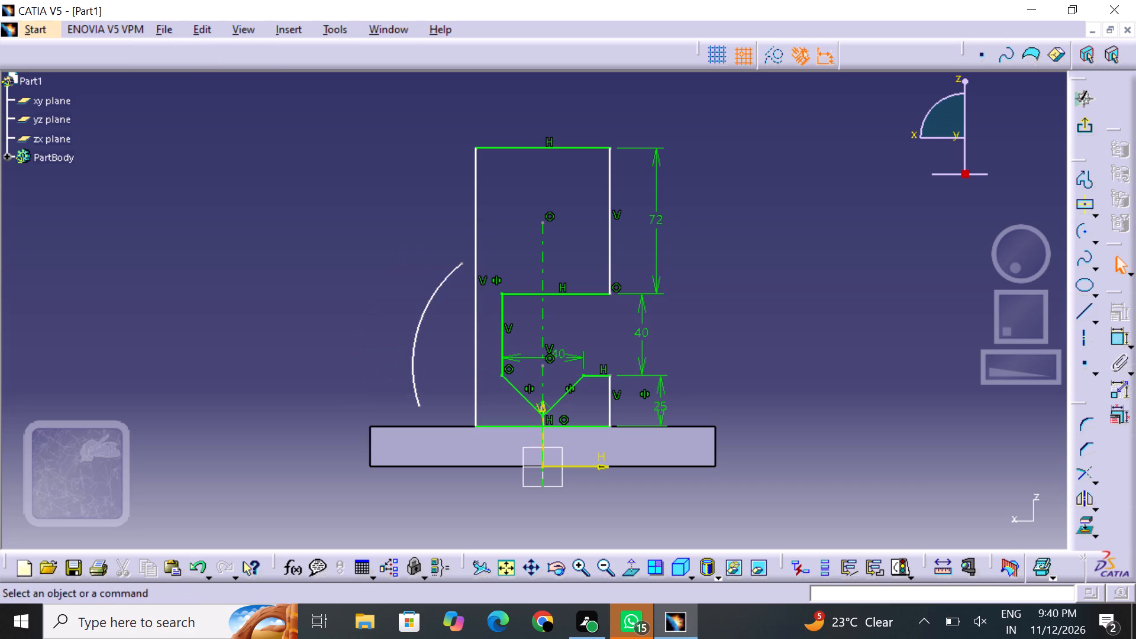
# Sketch a second, outer arc of about 78 mm radius around the first one, sharing its centre on the vertical axis.
pyautogui.click(1071, 229)
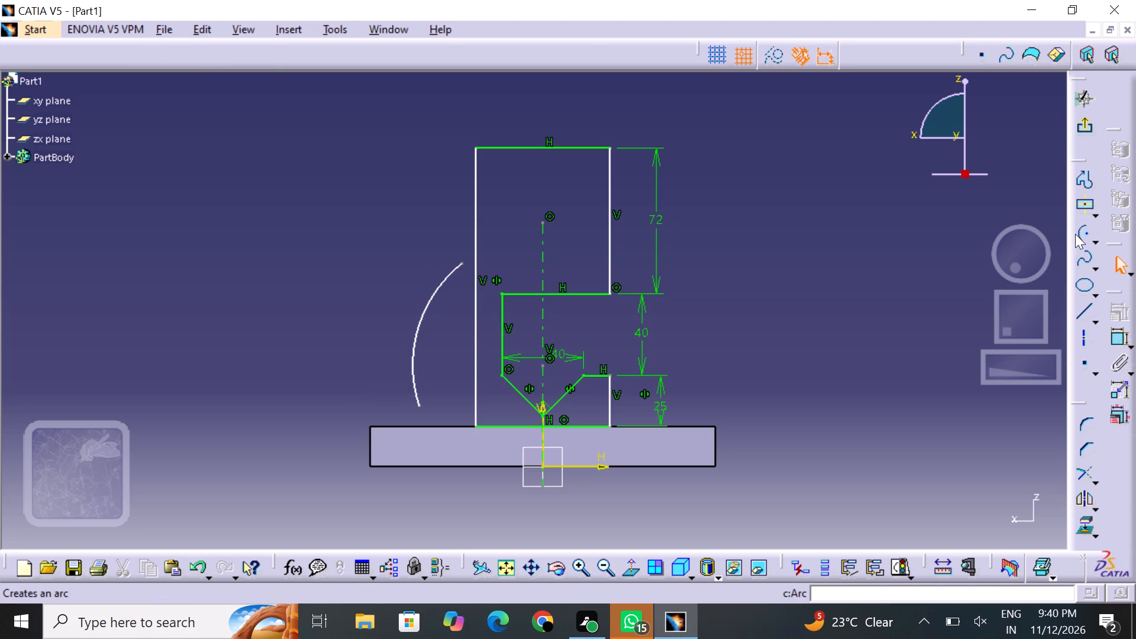
pyautogui.click(1079, 233)
pyautogui.moveTo(547, 365); pyautogui.dragTo(547, 359)
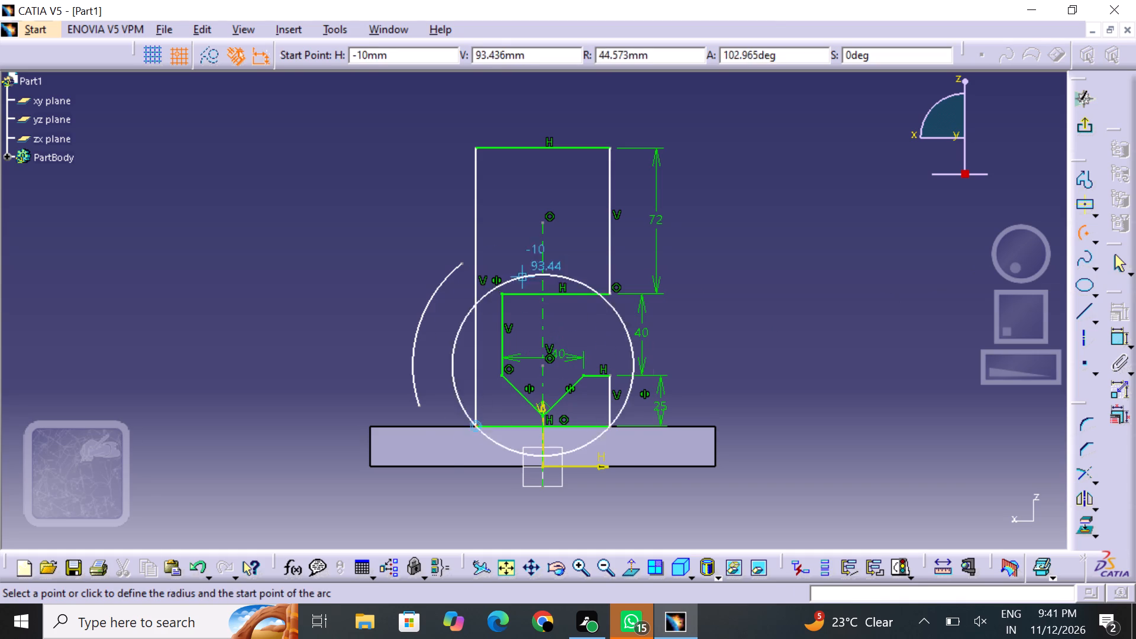
pyautogui.click(435, 246)
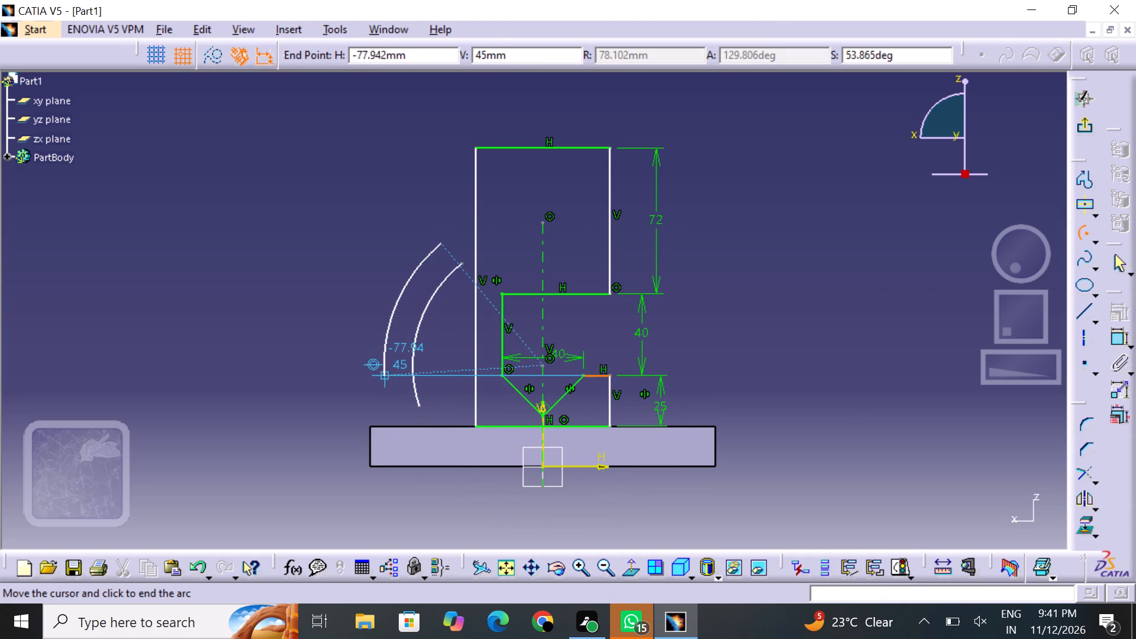
pyautogui.click(386, 366)
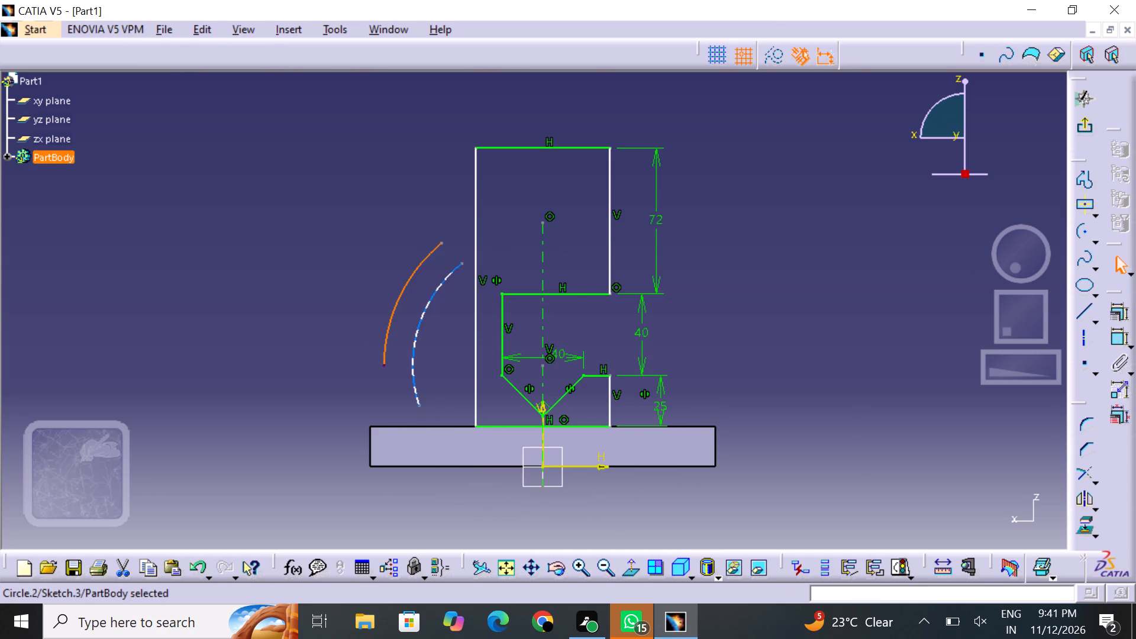
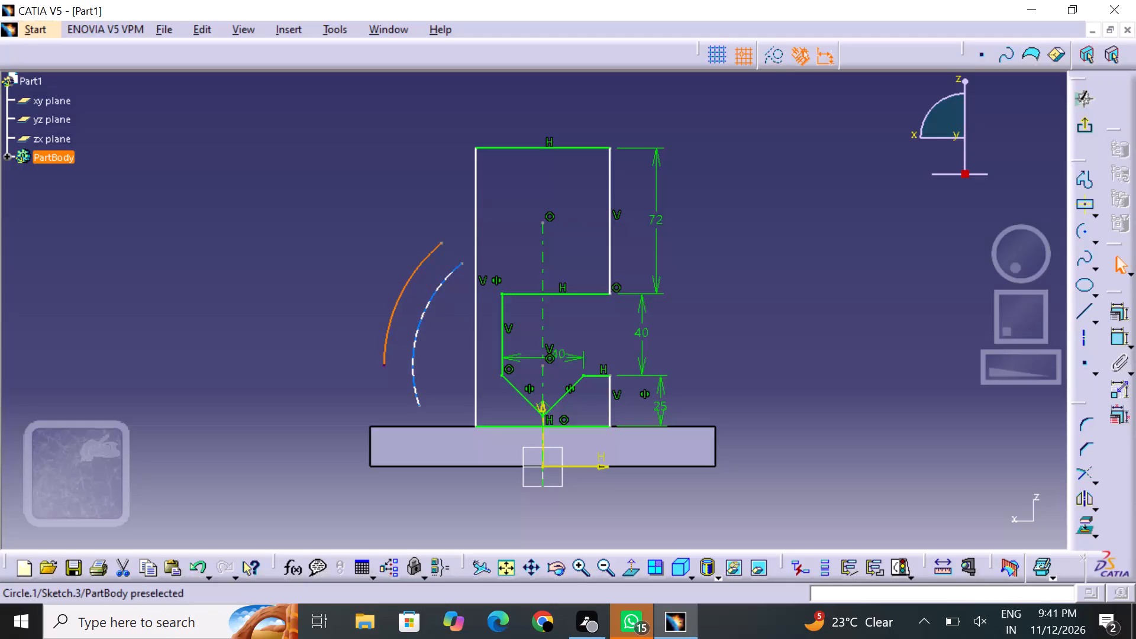
# Delete the inner of the two concentric arcs beside the profile's long outer vertical line.
pyautogui.click(413, 375)
pyautogui.rightClick(413, 375)
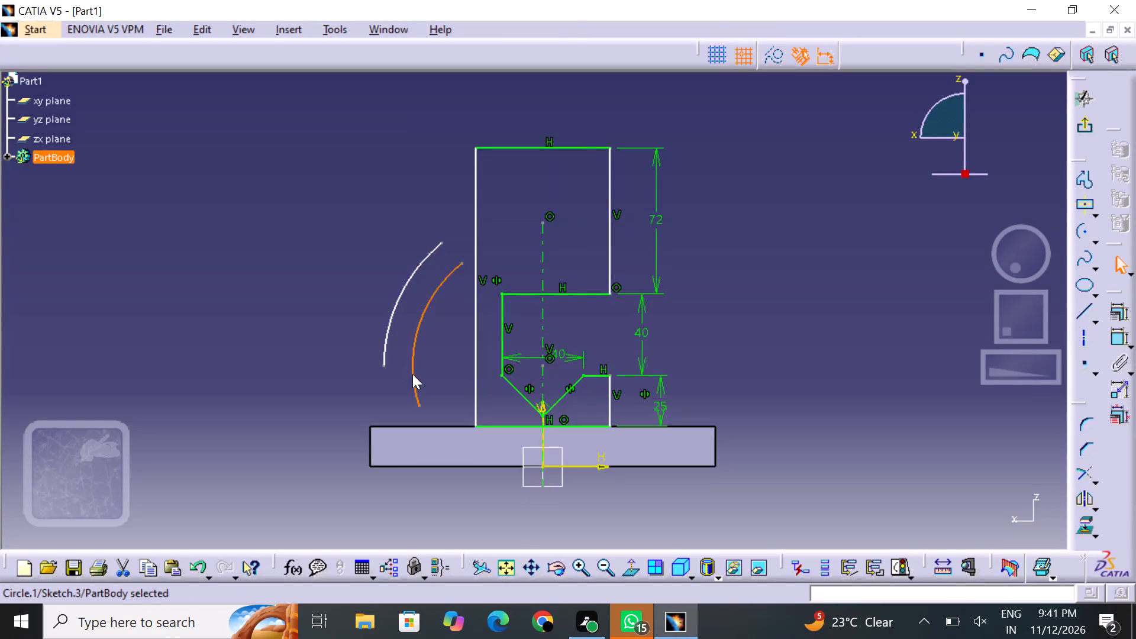
pyautogui.click(459, 328)
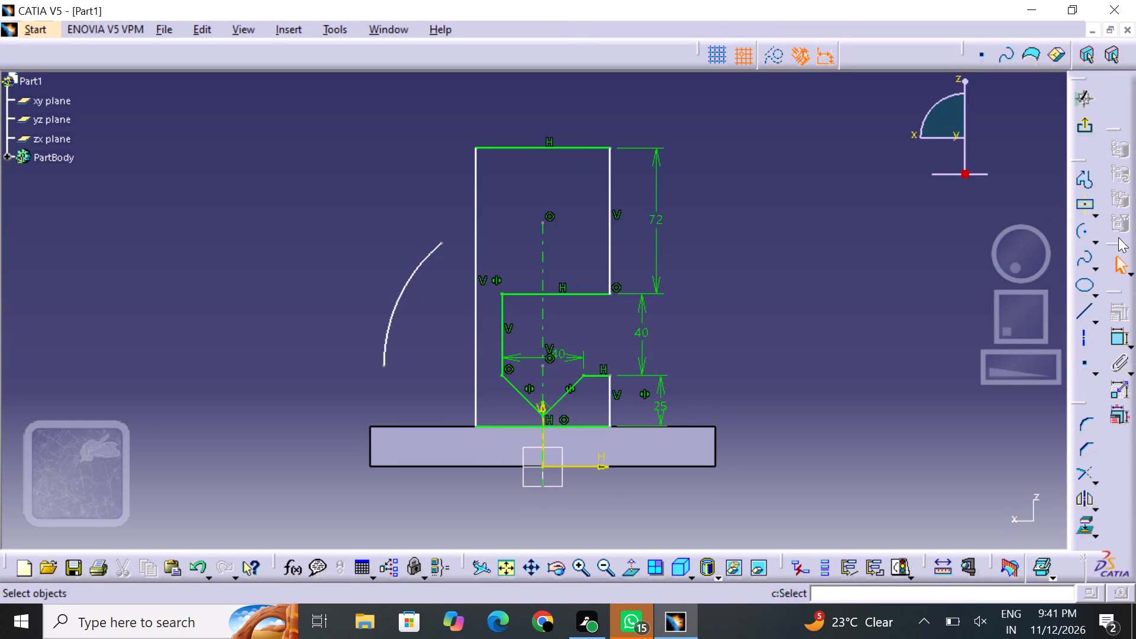
# Sketch a new inner arc of about 64 mm radius, sharing the outer arc's centre and ending level with its lower end.
pyautogui.click(1089, 238)
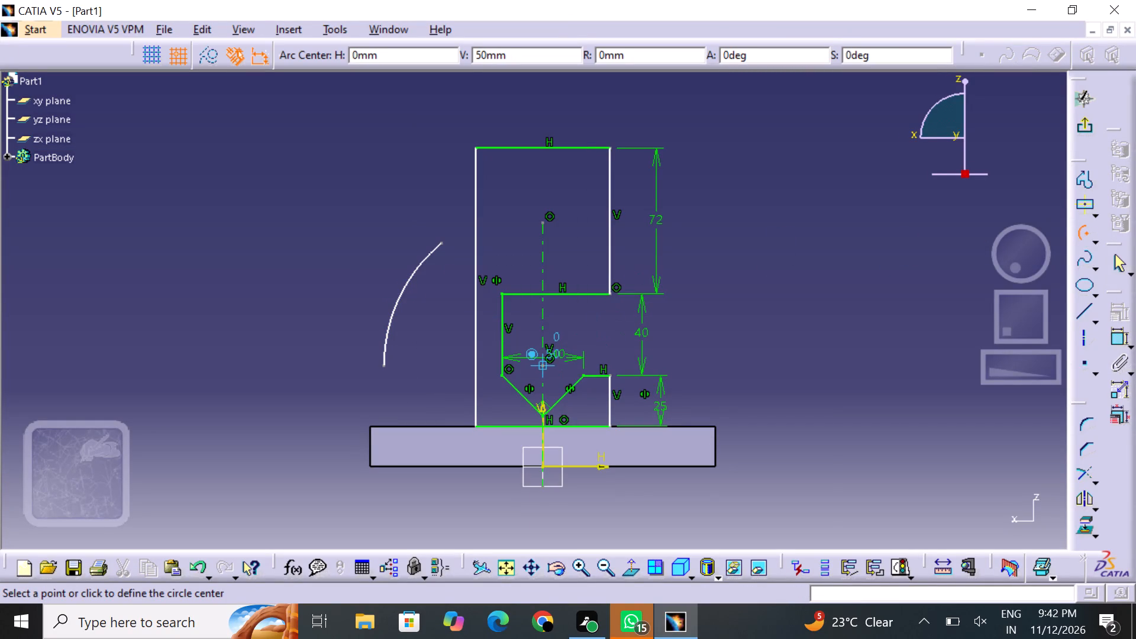
pyautogui.click(543, 364)
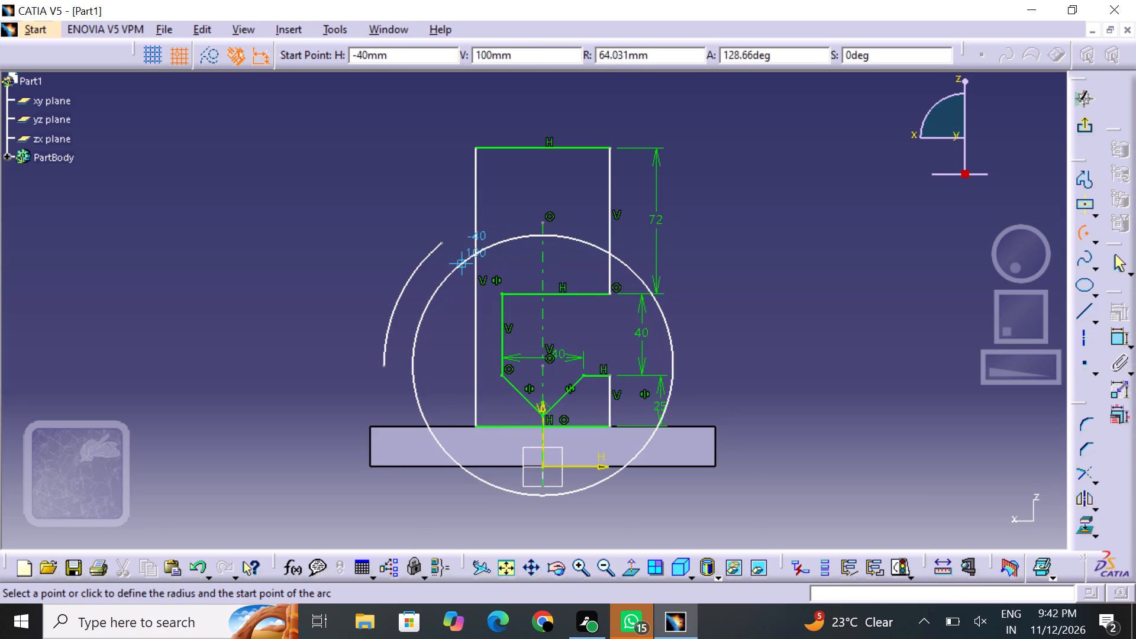
pyautogui.click(456, 264)
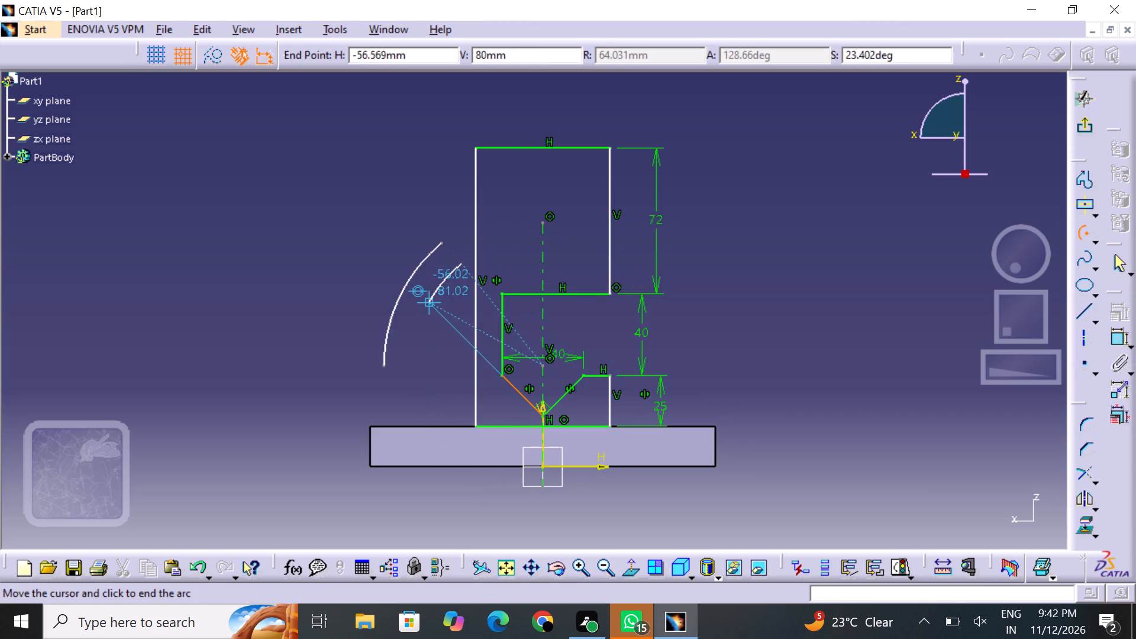
pyautogui.click(424, 357)
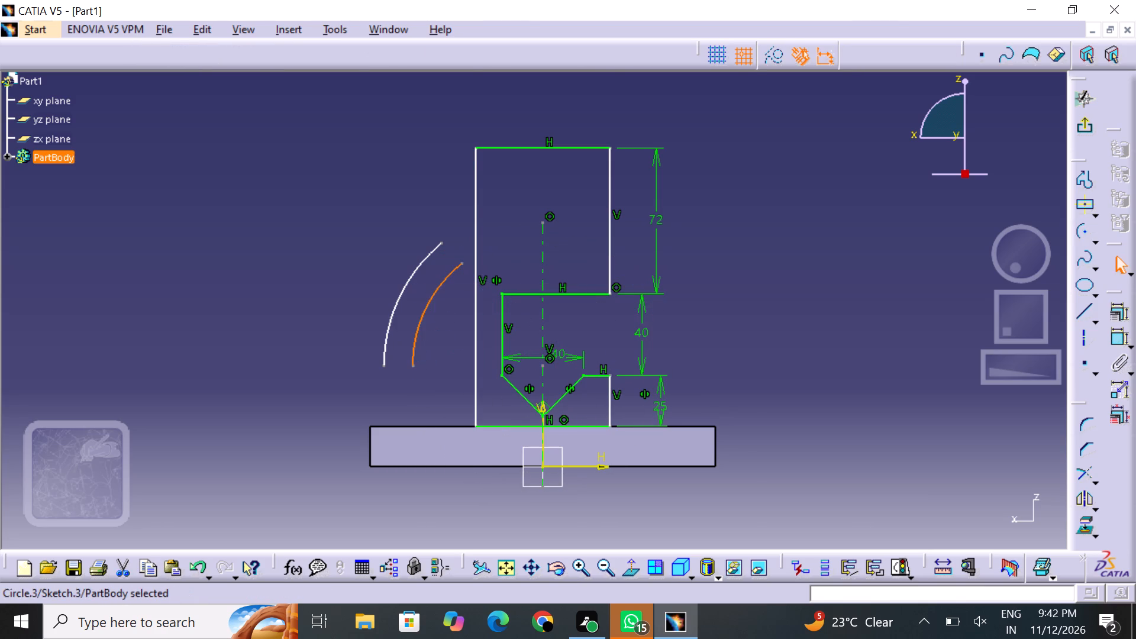
pyautogui.click(428, 333)
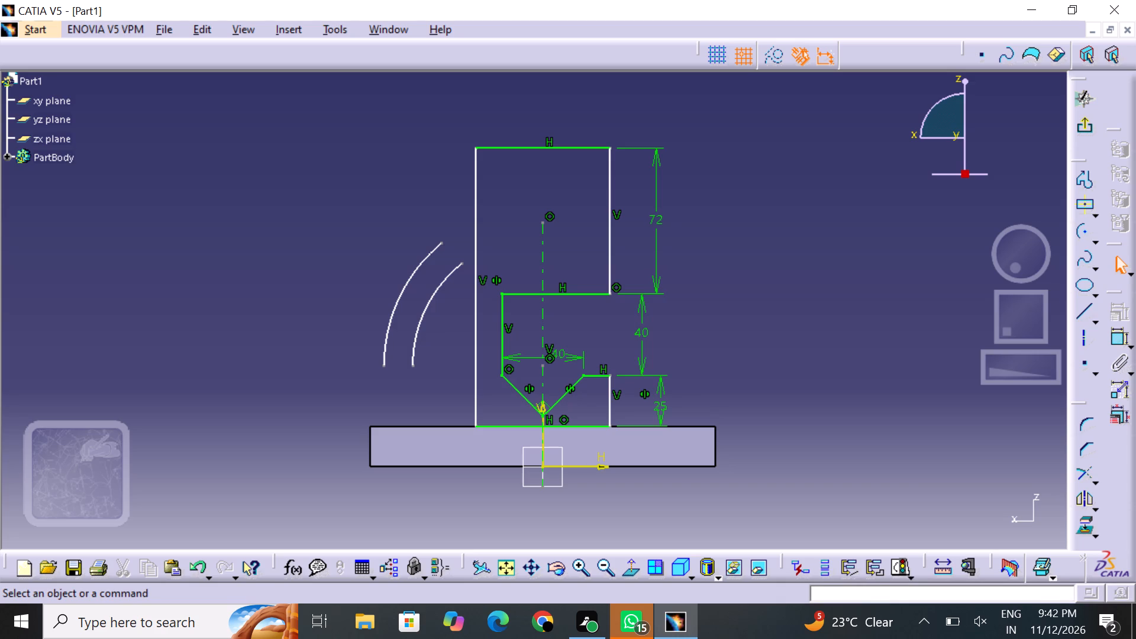
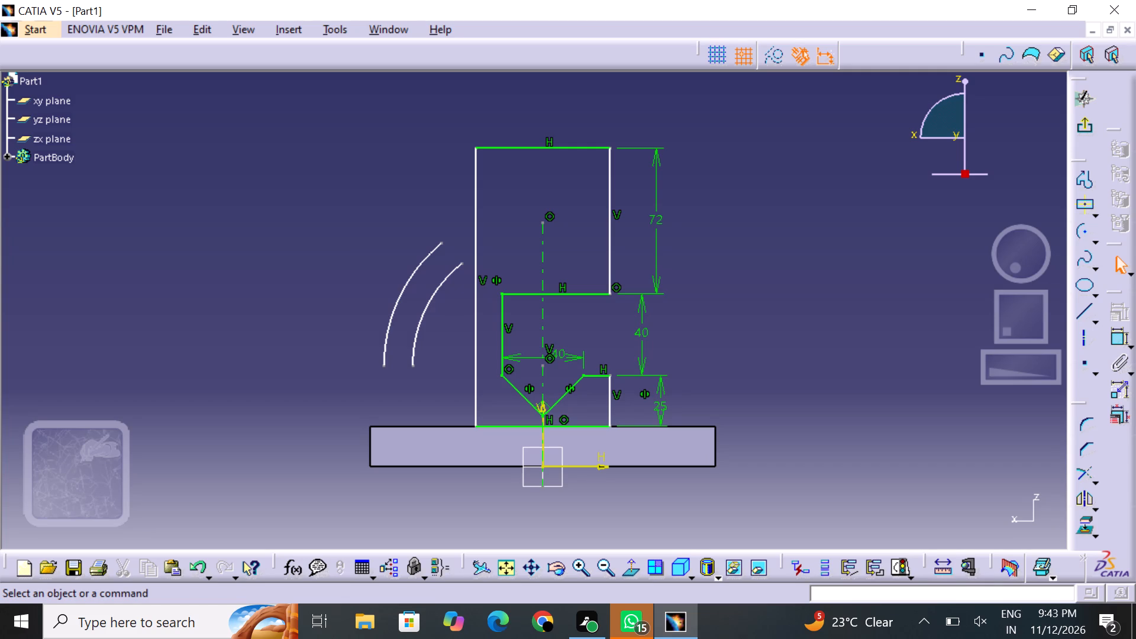
# Draw a 30 mm vertical line from each concentric arc's lower end down to the base block's top edge.
pyautogui.click(1089, 312)
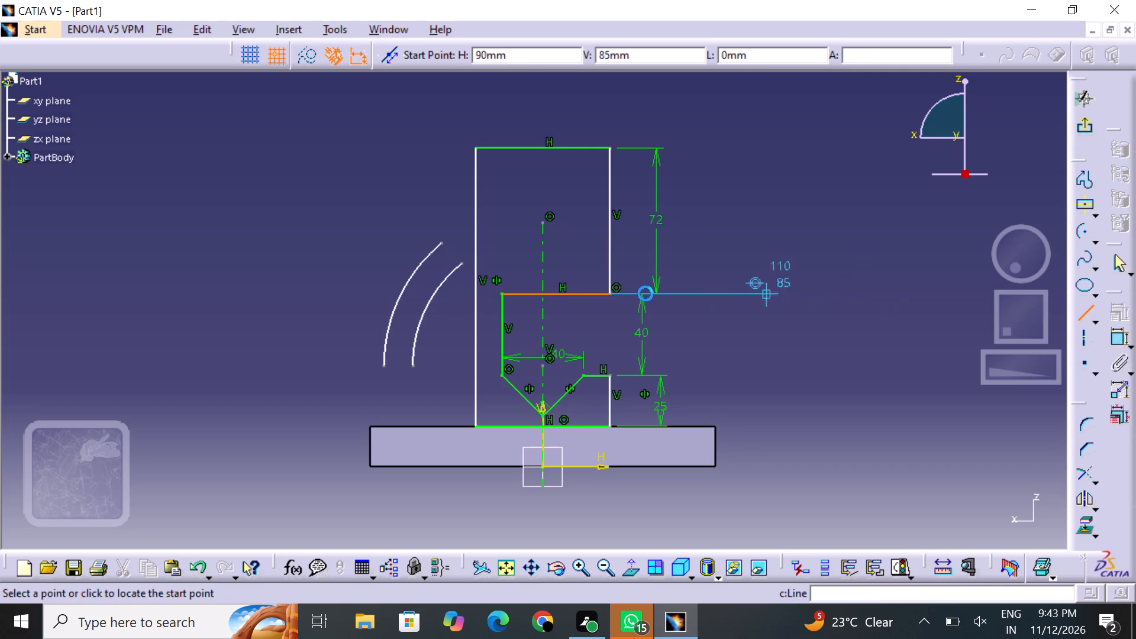
pyautogui.click(381, 362)
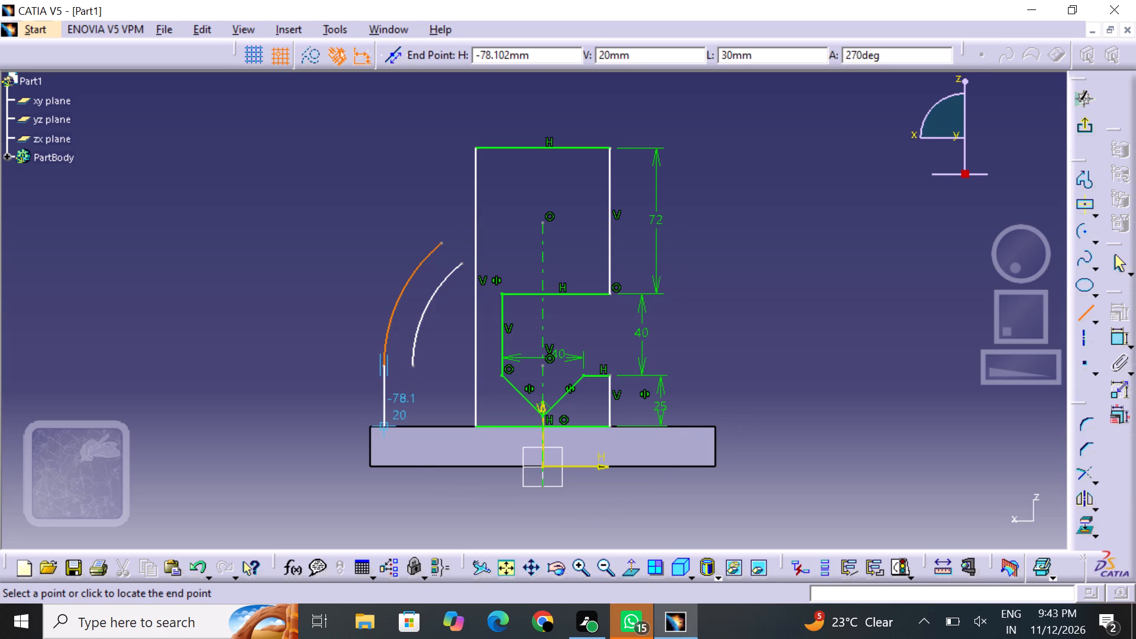
pyautogui.click(385, 426)
pyautogui.click(428, 395)
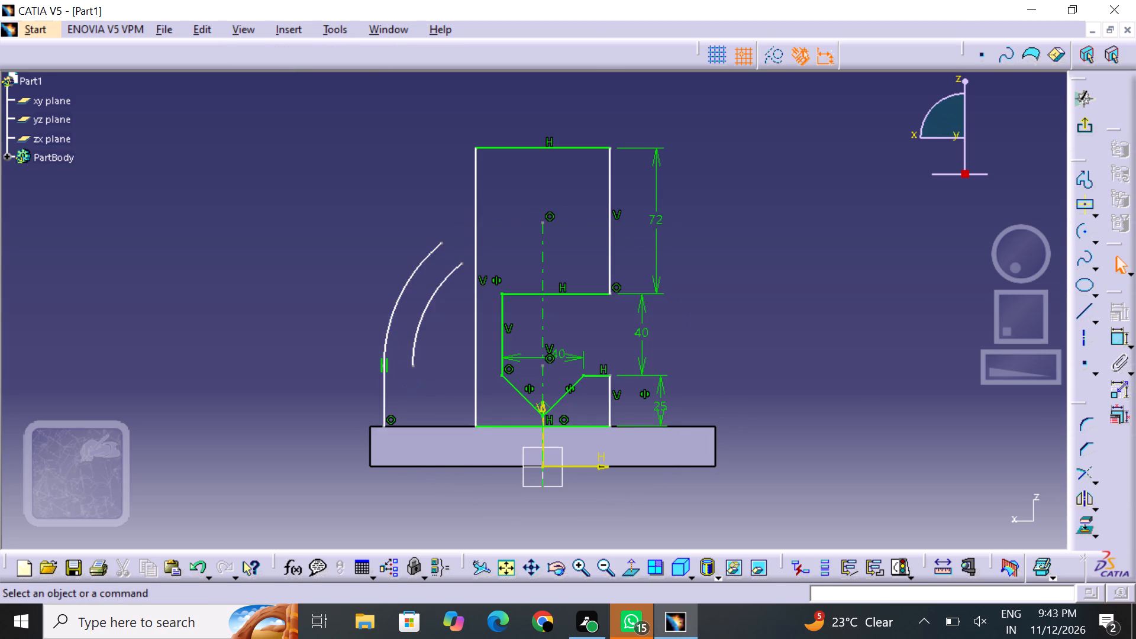
pyautogui.click(1082, 308)
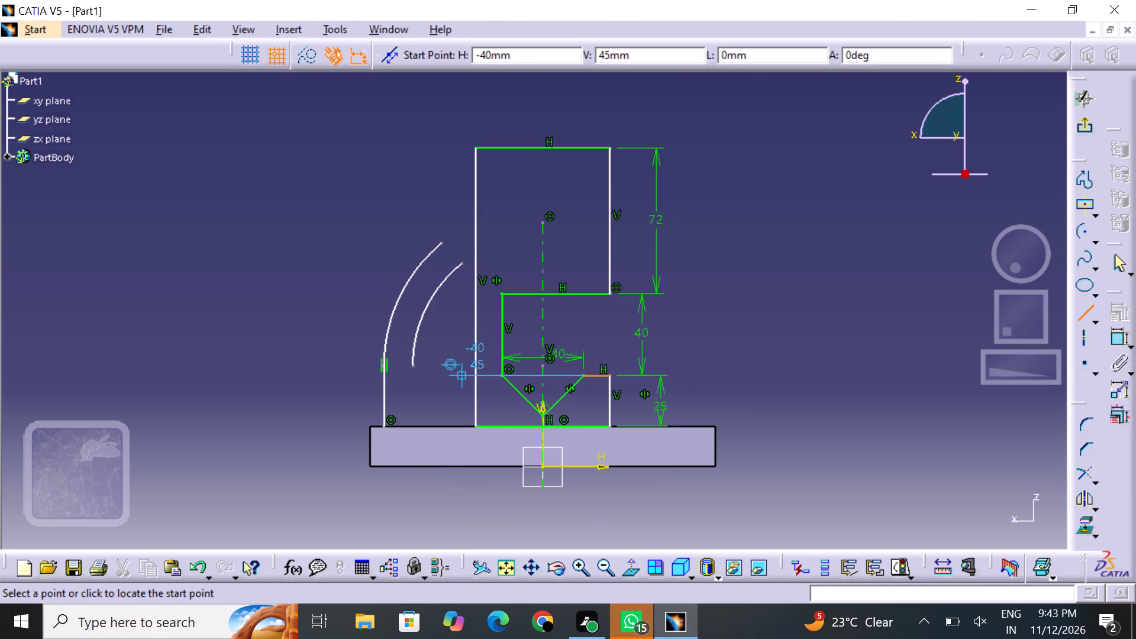
pyautogui.click(416, 364)
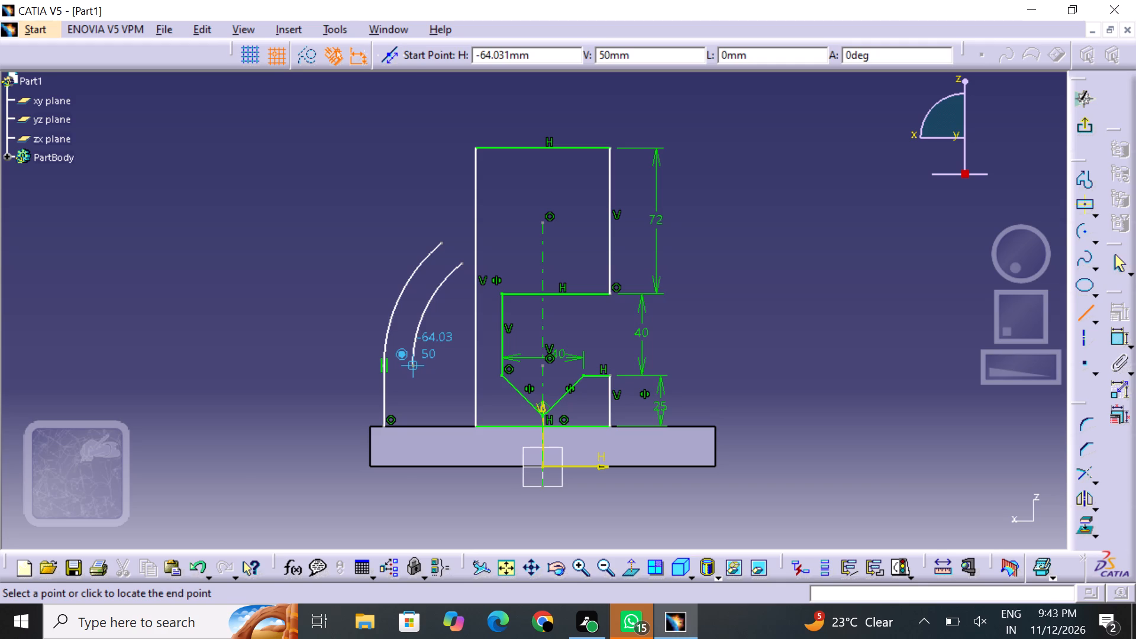
pyautogui.click(419, 428)
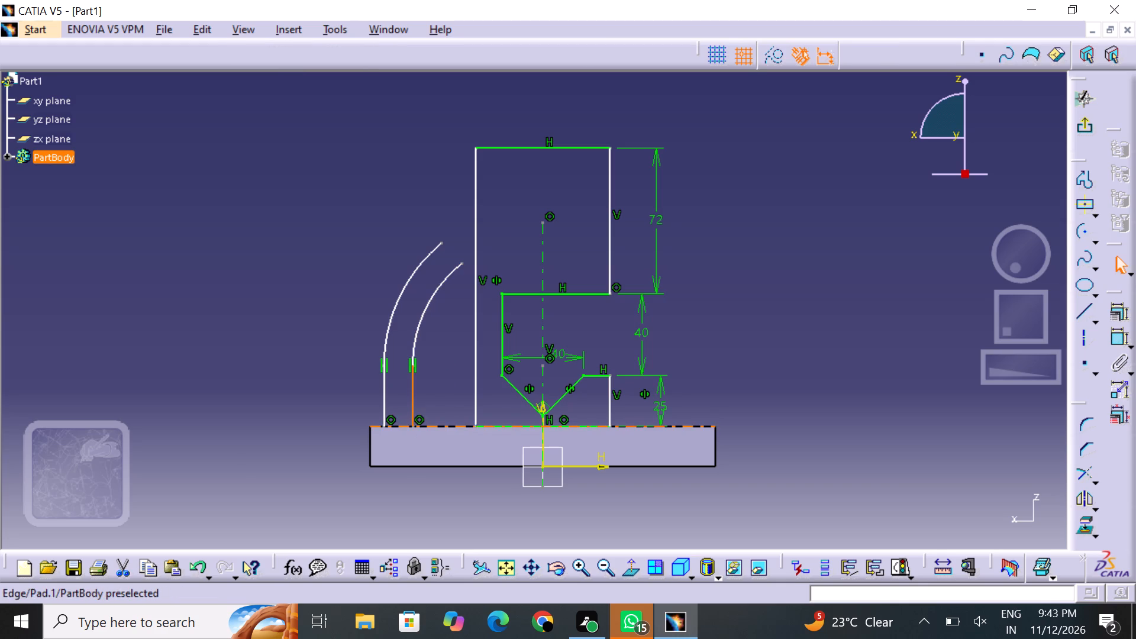
pyautogui.click(801, 359)
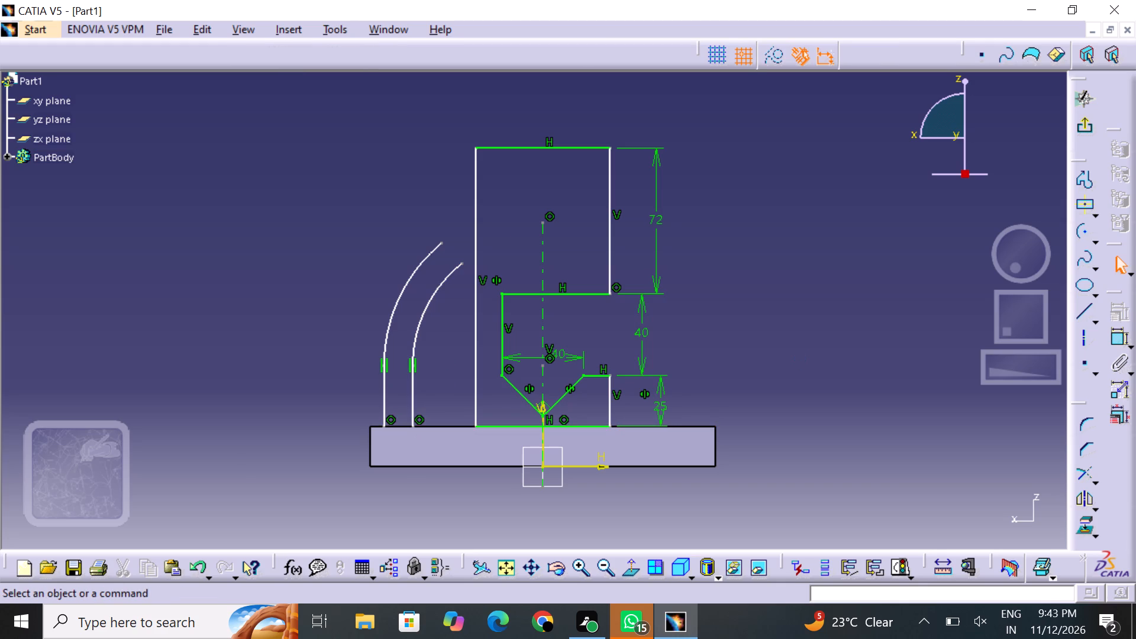
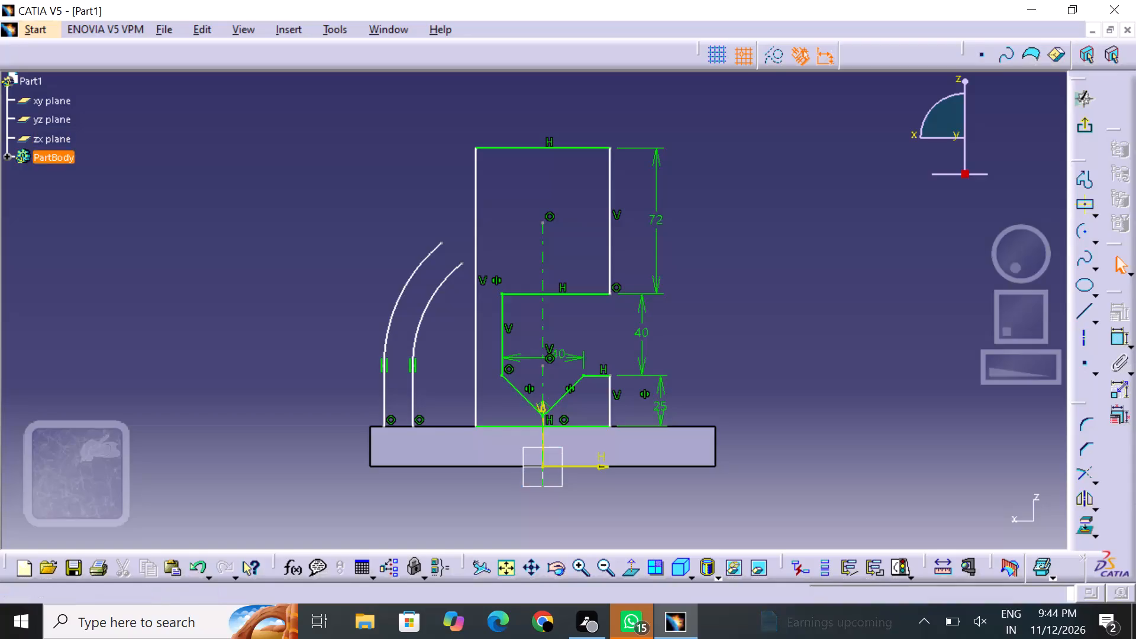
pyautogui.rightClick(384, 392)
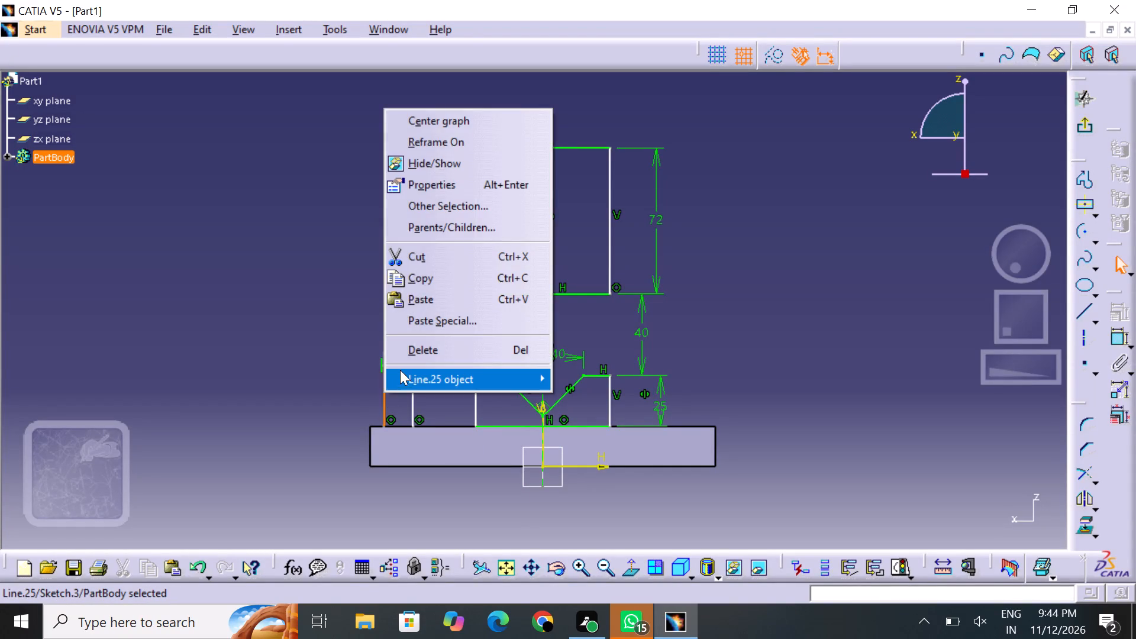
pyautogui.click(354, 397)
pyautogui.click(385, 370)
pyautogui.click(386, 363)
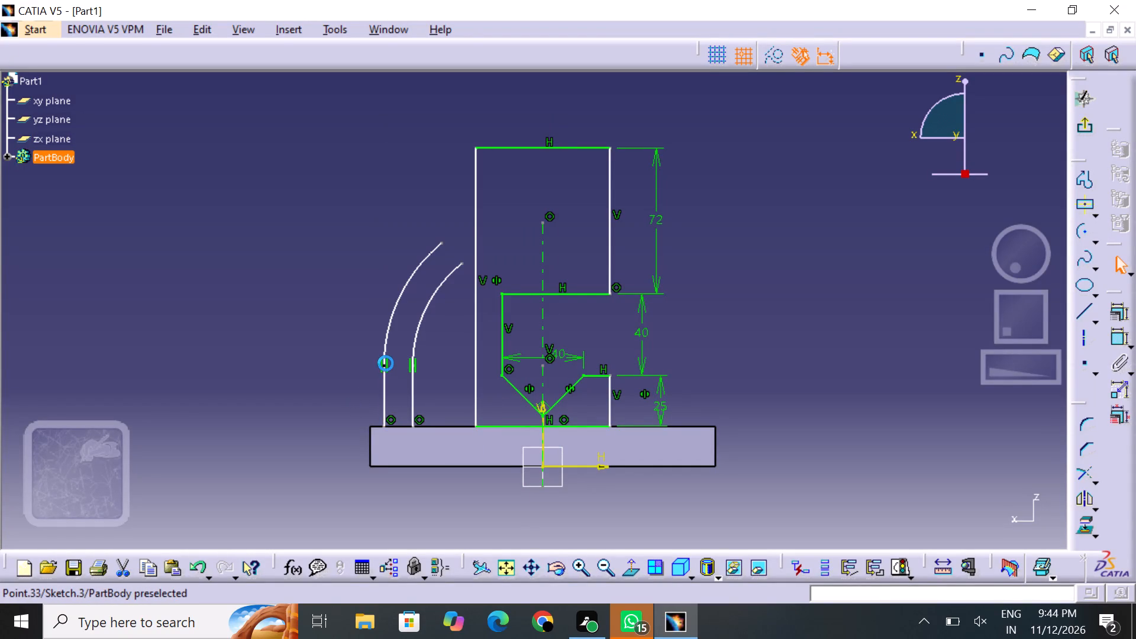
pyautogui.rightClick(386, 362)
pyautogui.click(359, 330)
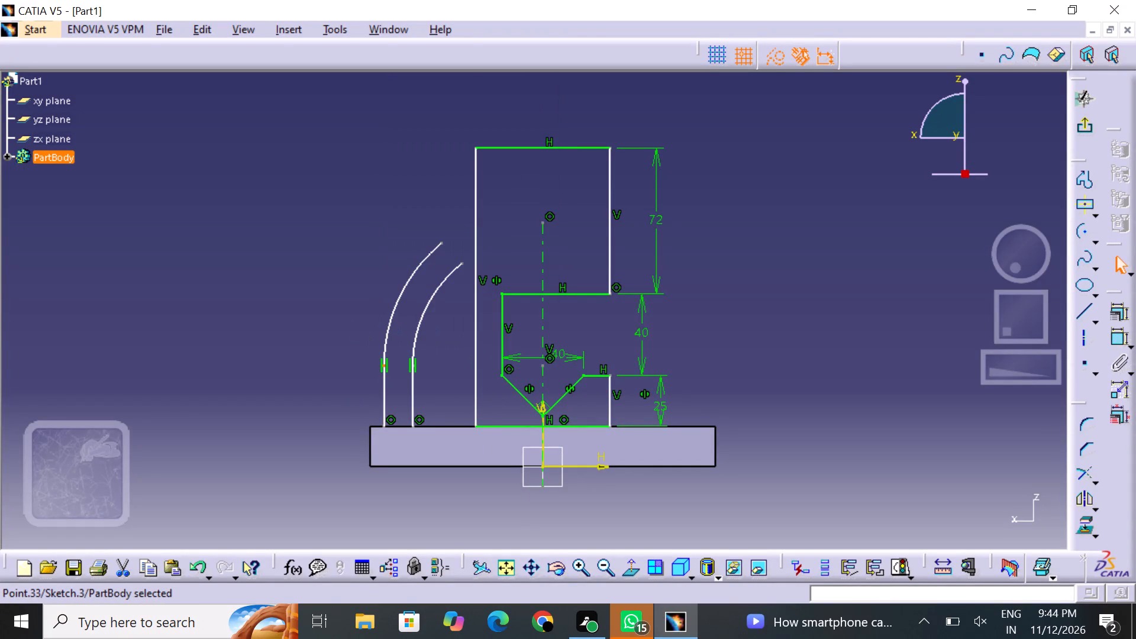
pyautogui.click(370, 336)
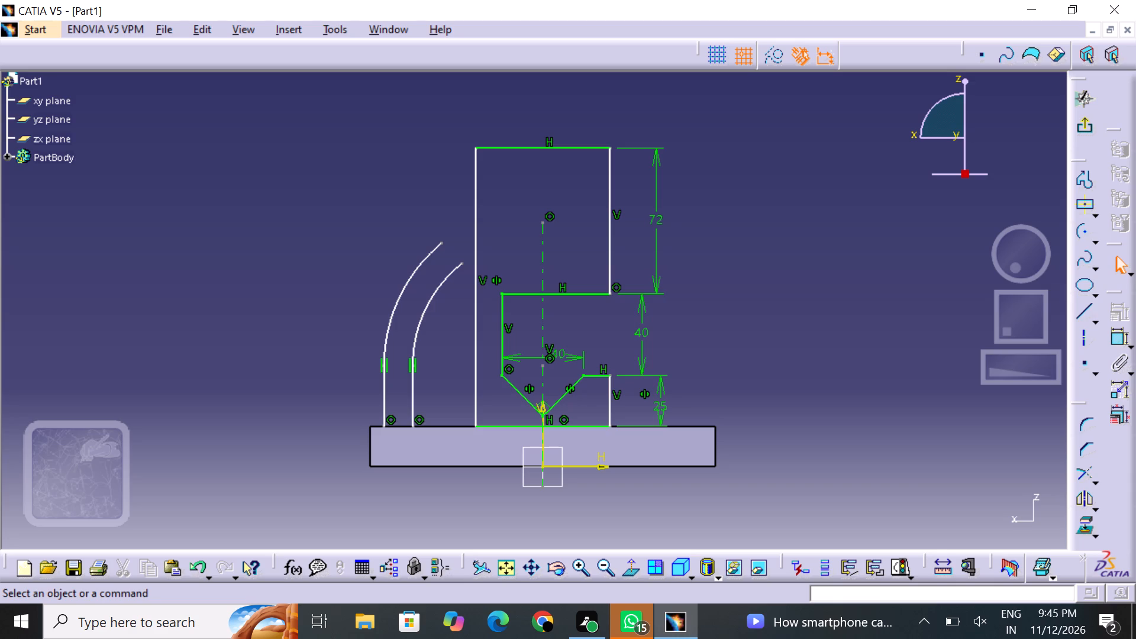
# Apply a vertical constraint to each of the two straight lines below the concentric arcs.
pyautogui.click(1112, 341)
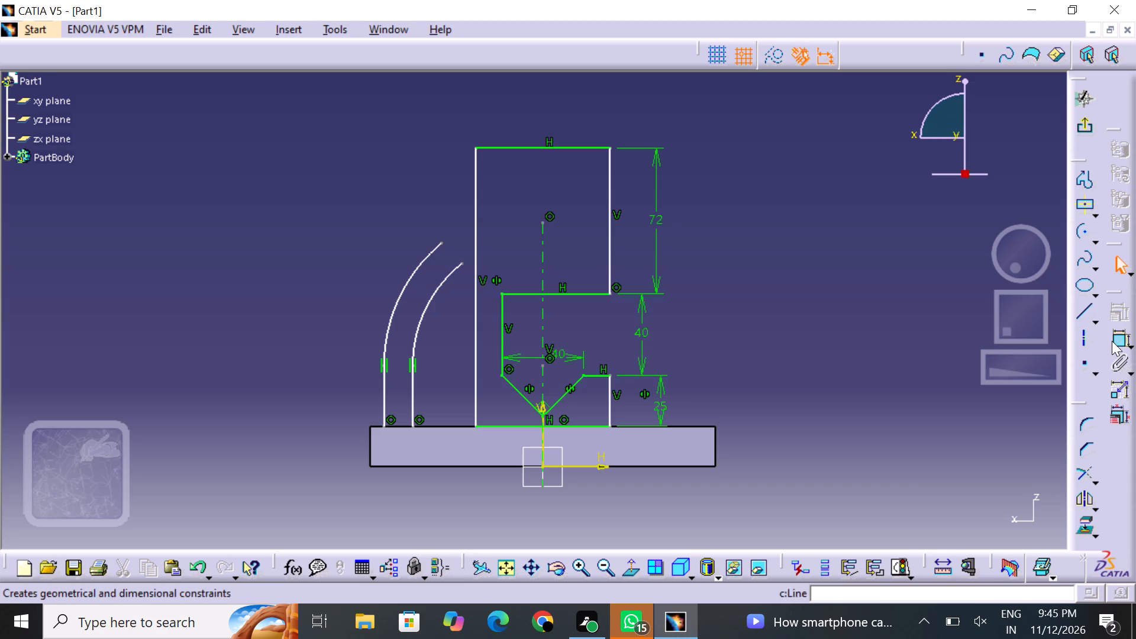
pyautogui.click(384, 391)
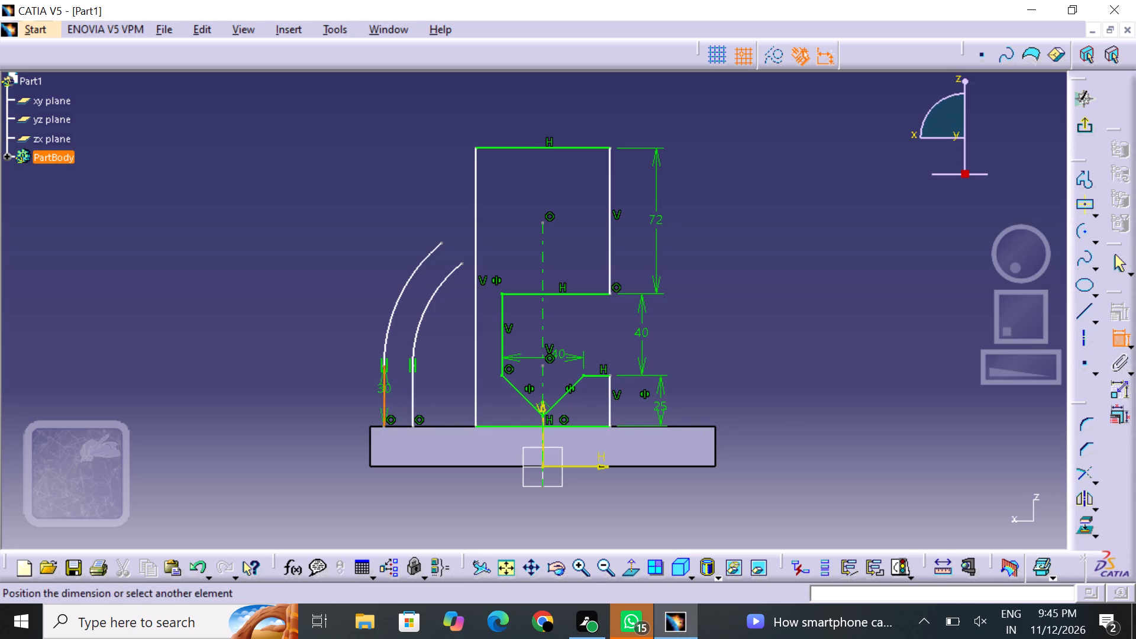
pyautogui.rightClick(380, 391)
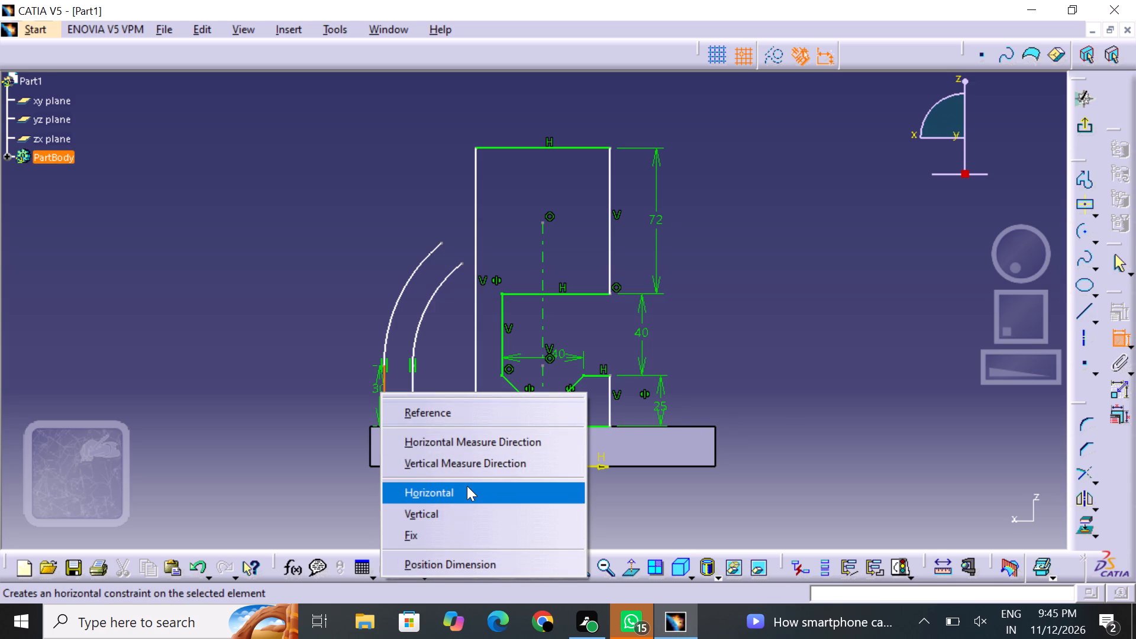
pyautogui.click(472, 508)
pyautogui.click(554, 470)
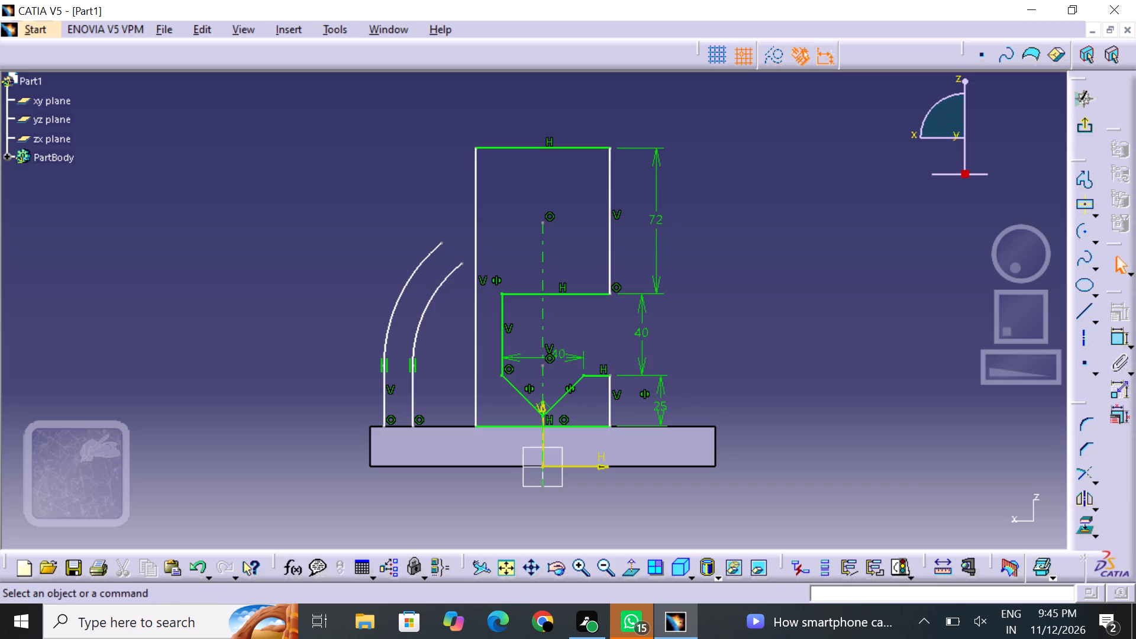
pyautogui.click(1114, 335)
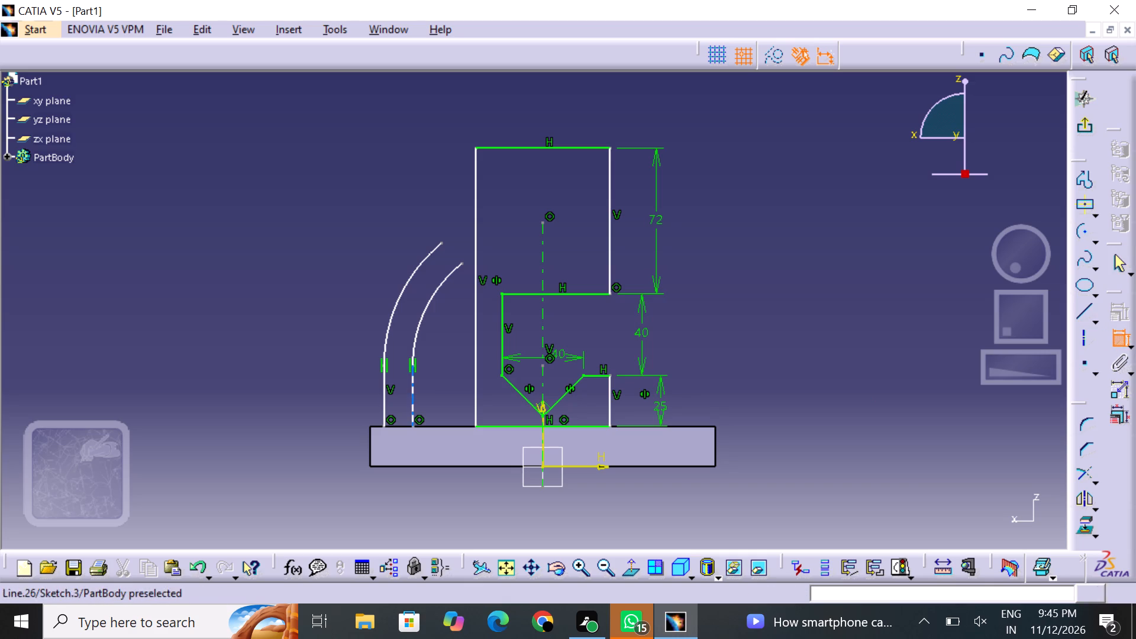
pyautogui.click(417, 389)
pyautogui.rightClick(417, 389)
pyautogui.click(475, 322)
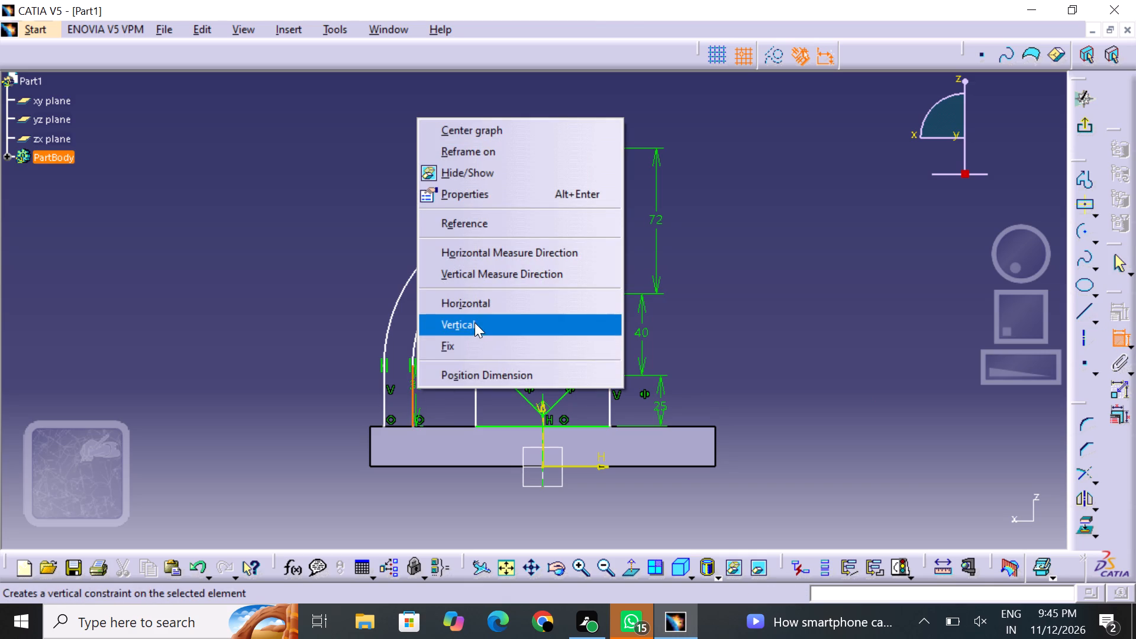
pyautogui.click(459, 489)
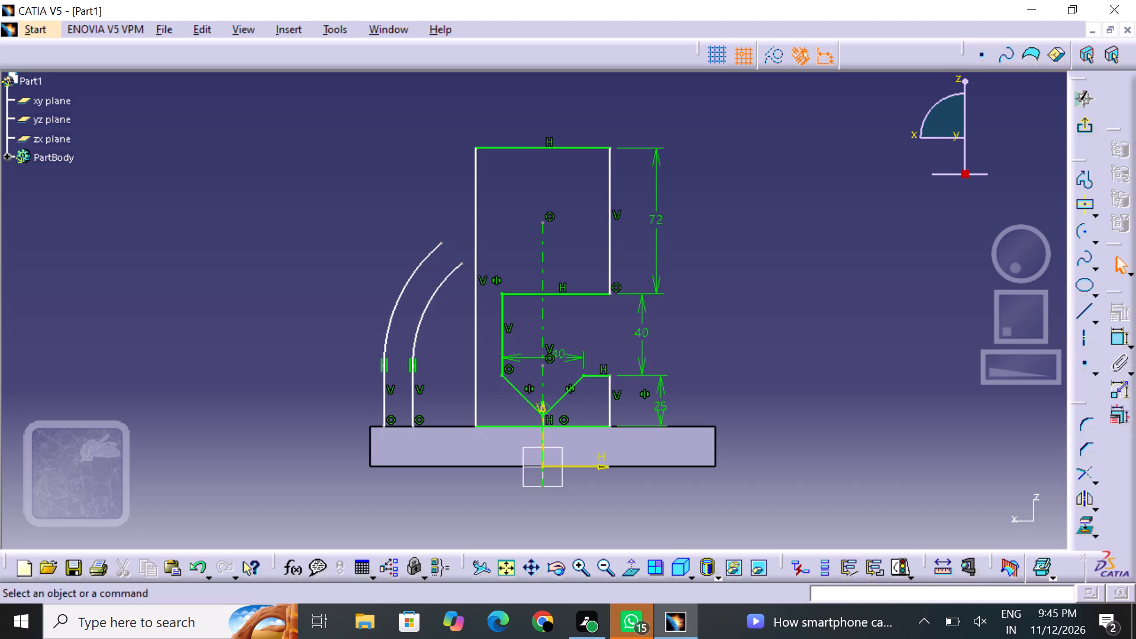
# Dimension the height of the arcs' common centre above the sketch's horizontal axis and set it to 60 mm.
pyautogui.click(1119, 333)
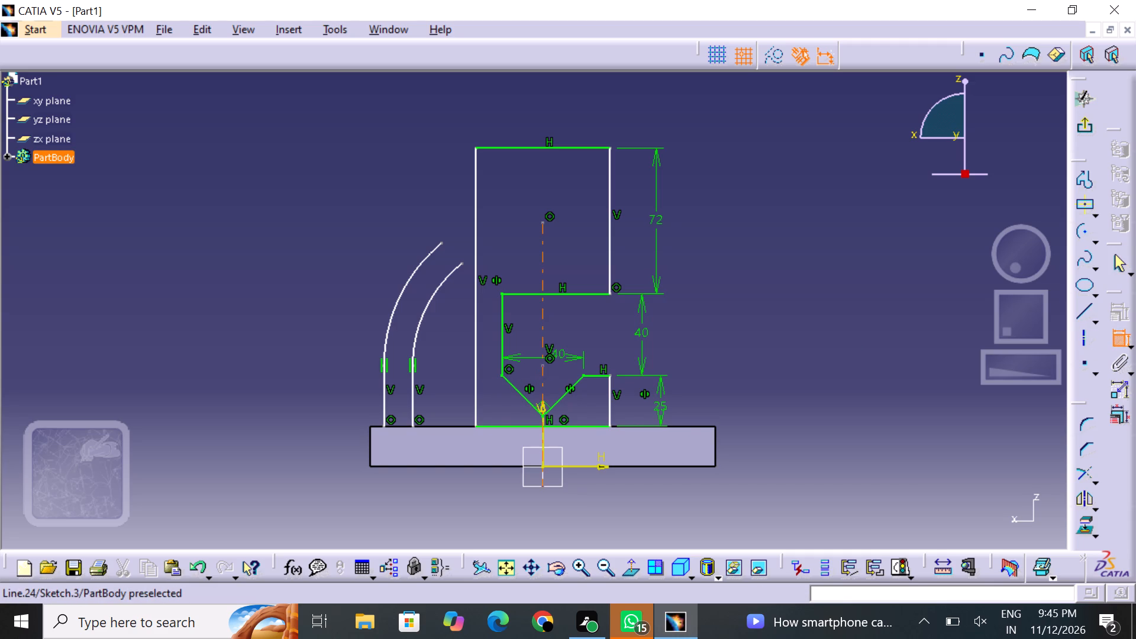
pyautogui.click(545, 366)
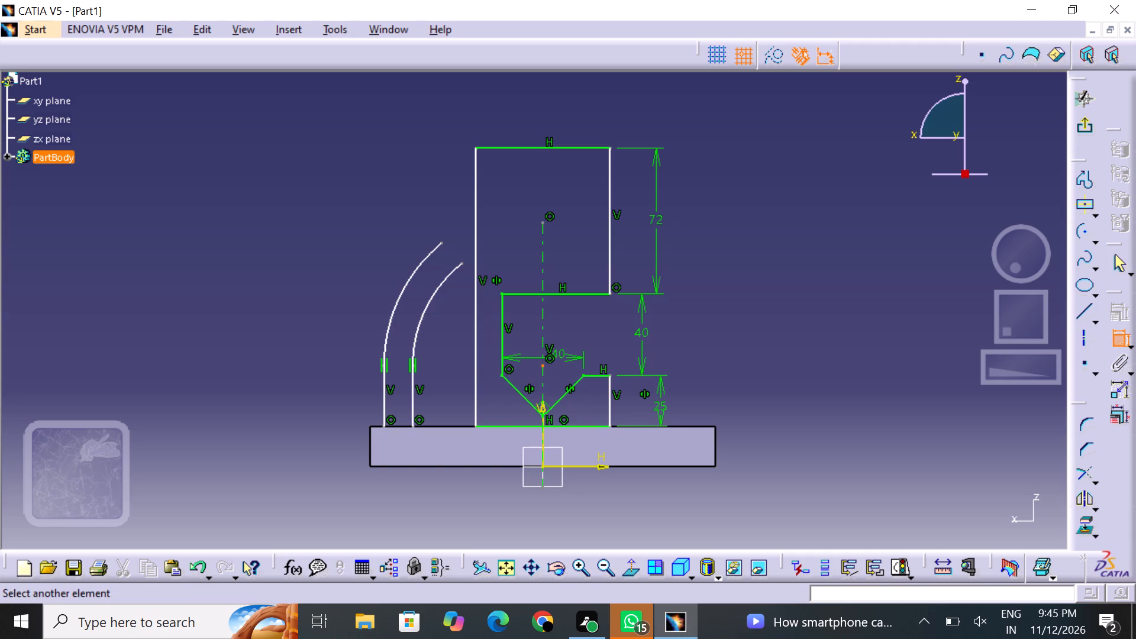
pyautogui.click(592, 469)
pyautogui.click(334, 412)
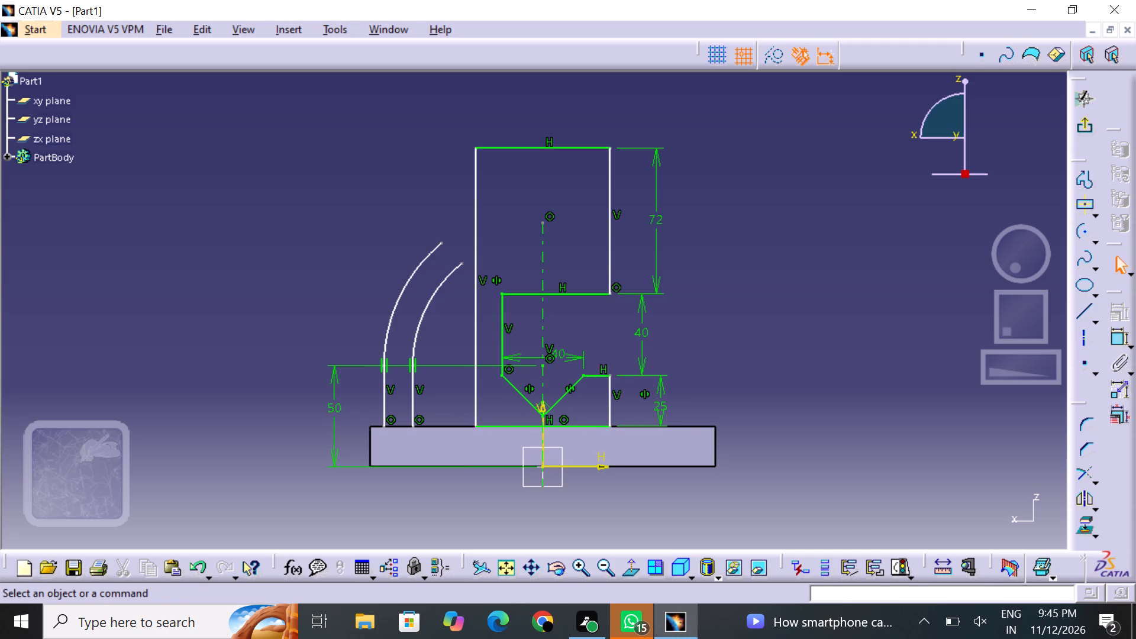
pyautogui.doubleClick(333, 410)
pyautogui.press('BackSpace')
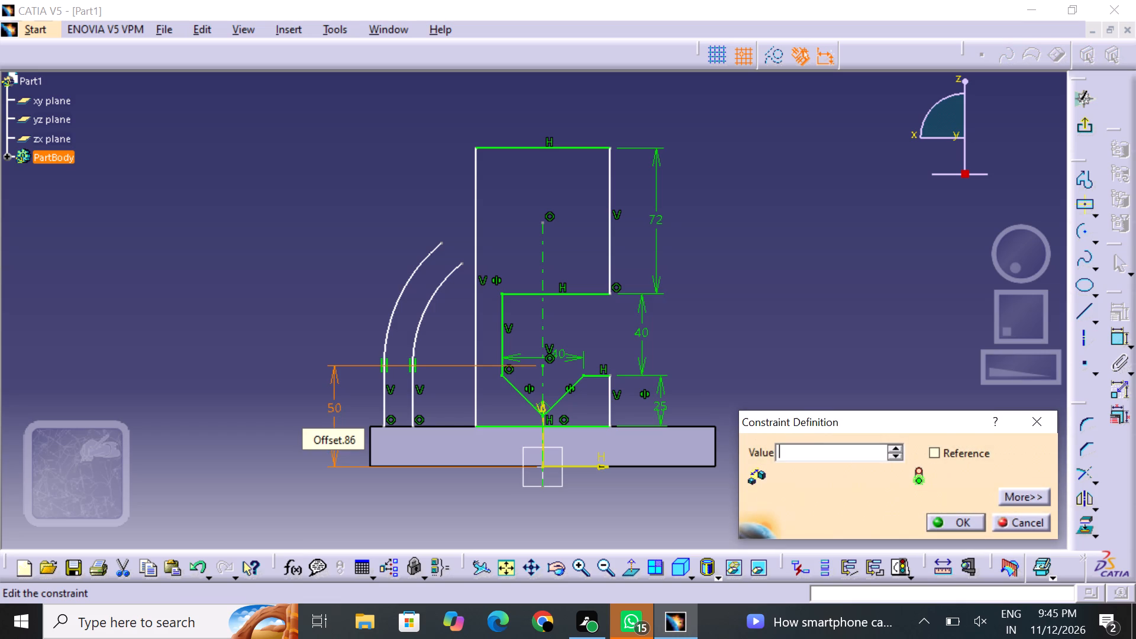
pyautogui.write('60')
pyautogui.press('Return')
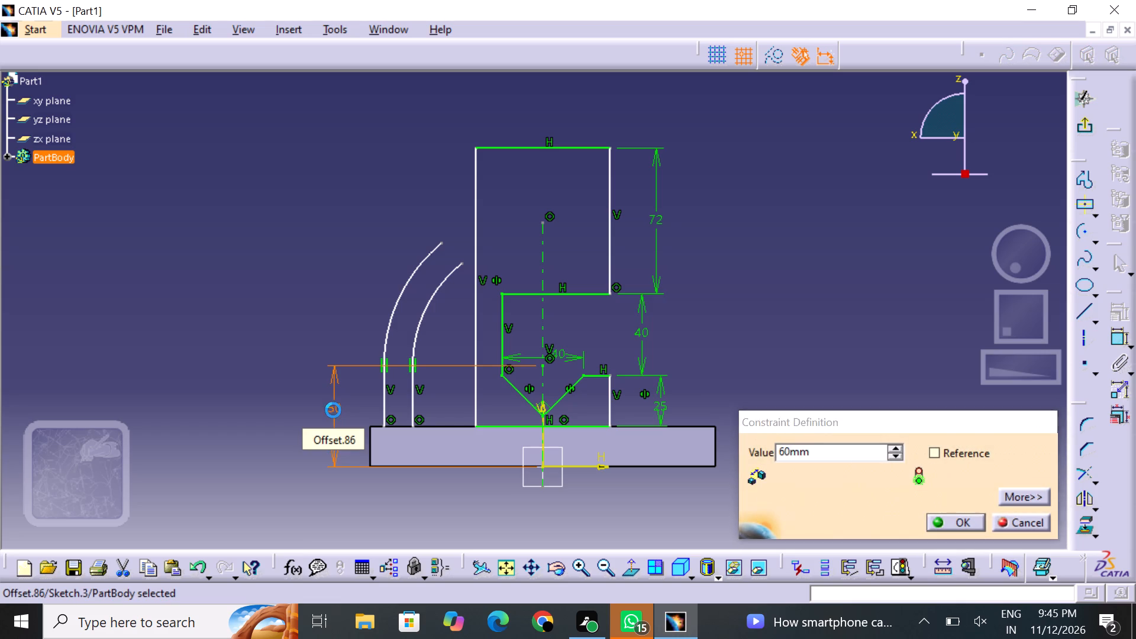
pyautogui.click(291, 376)
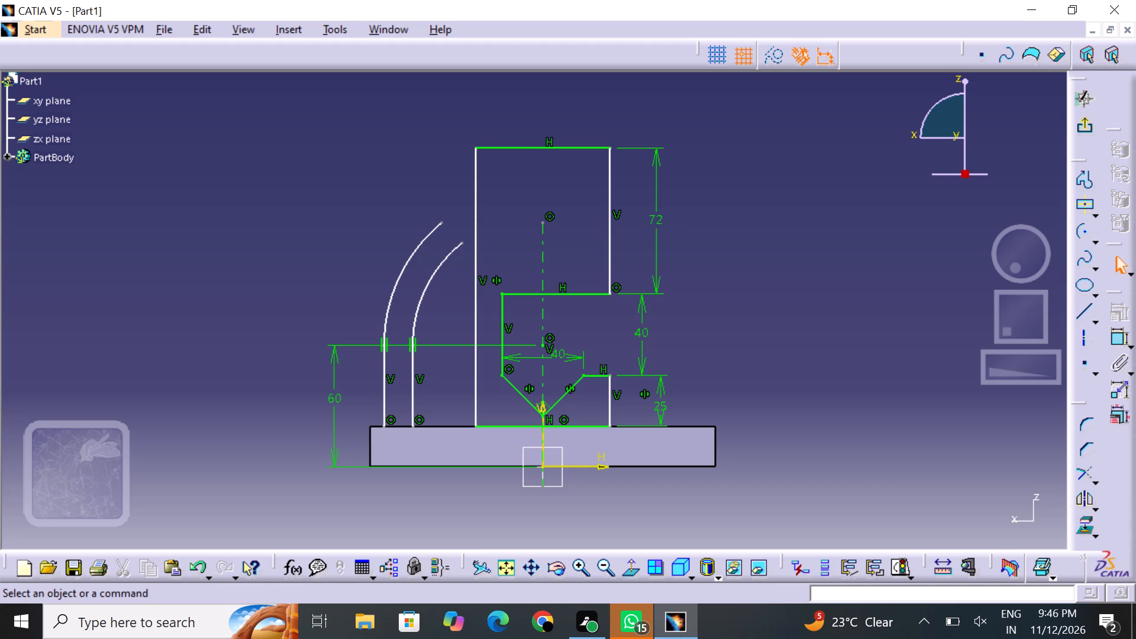
# Dimension the top edge of the C-shaped V-notch profile and set its length to 60 mm.
pyautogui.click(1114, 332)
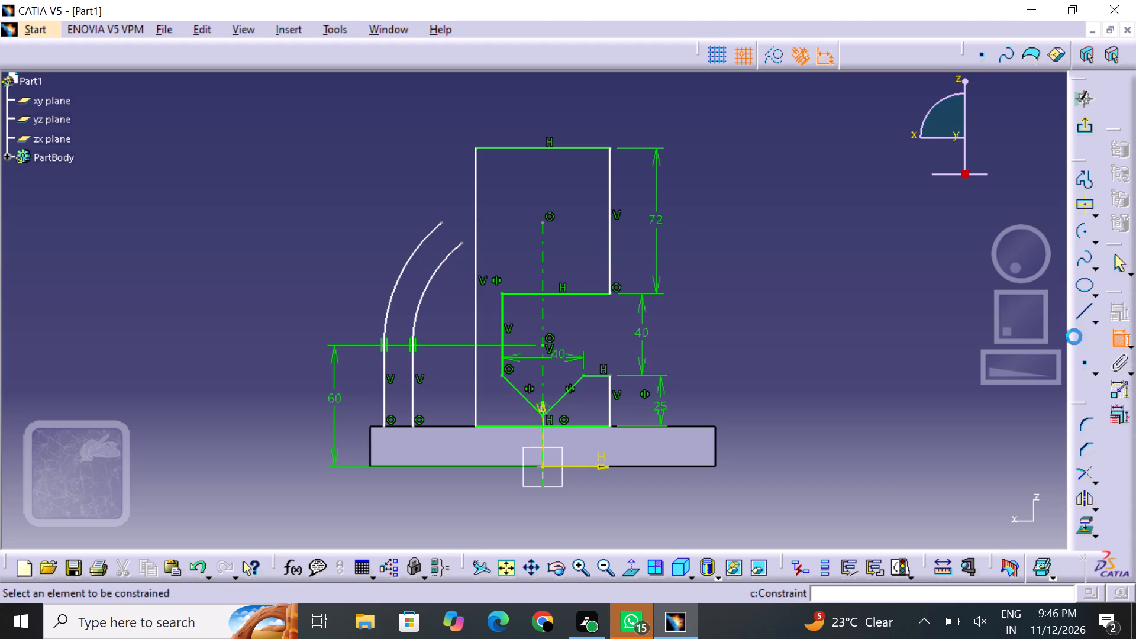
pyautogui.click(535, 147)
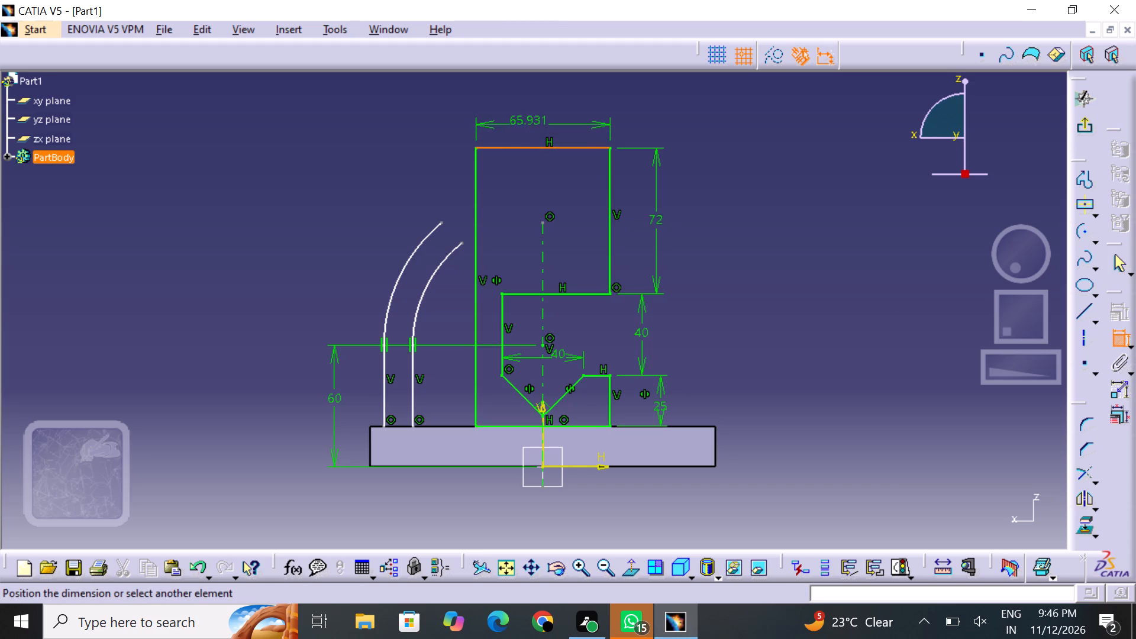
pyautogui.click(539, 122)
pyautogui.doubleClick(540, 121)
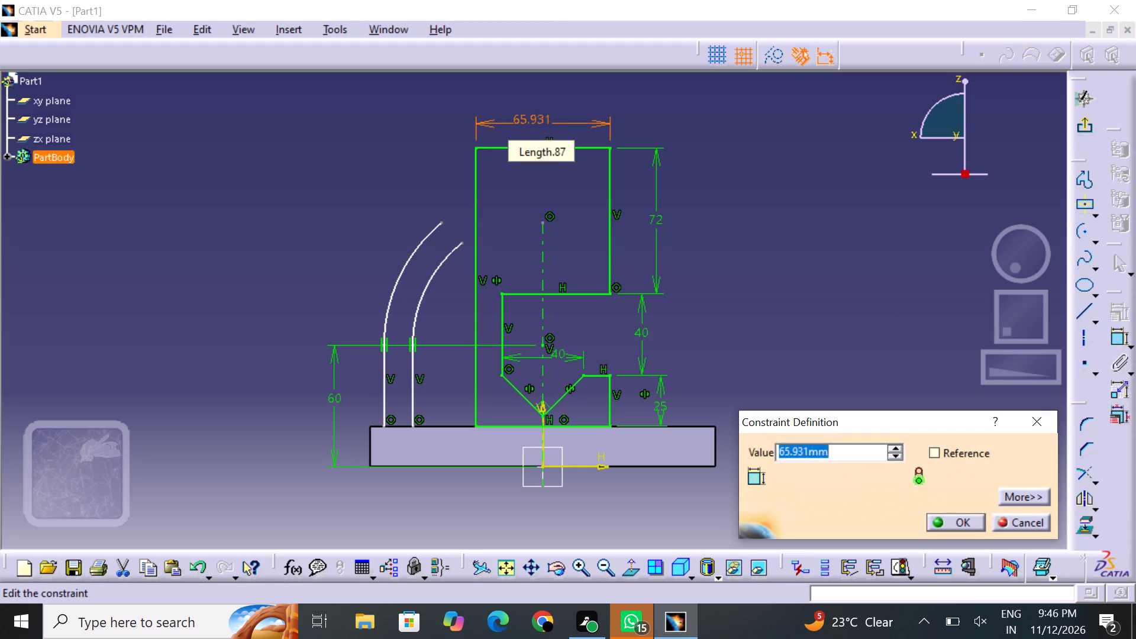
pyautogui.press('BackSpace')
pyautogui.write('60')
pyautogui.press('Return')
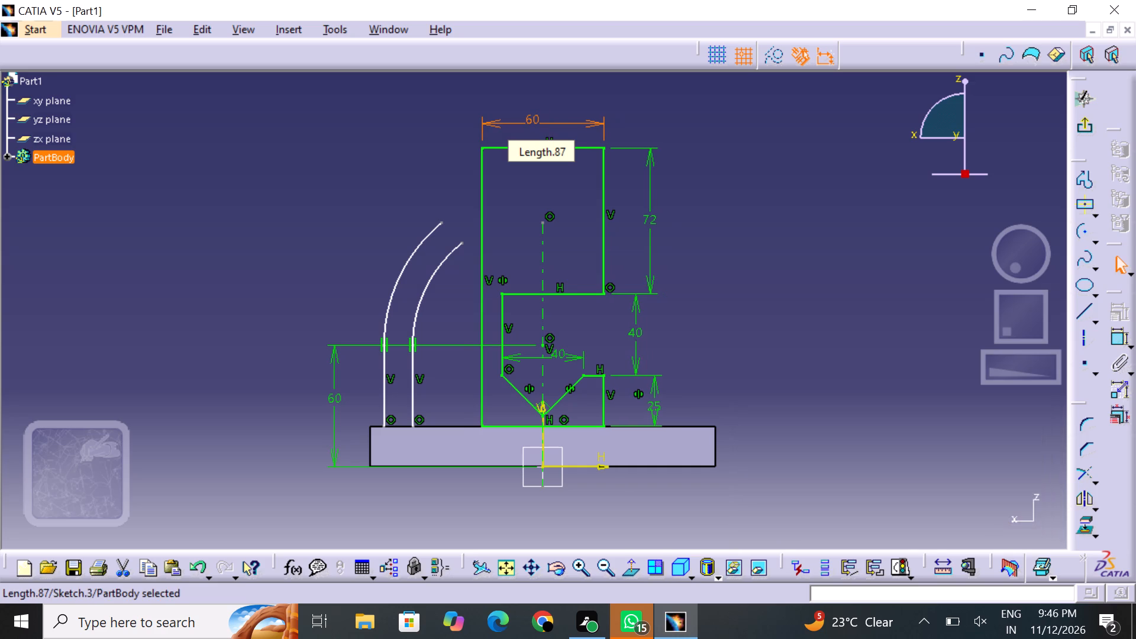
pyautogui.click(821, 227)
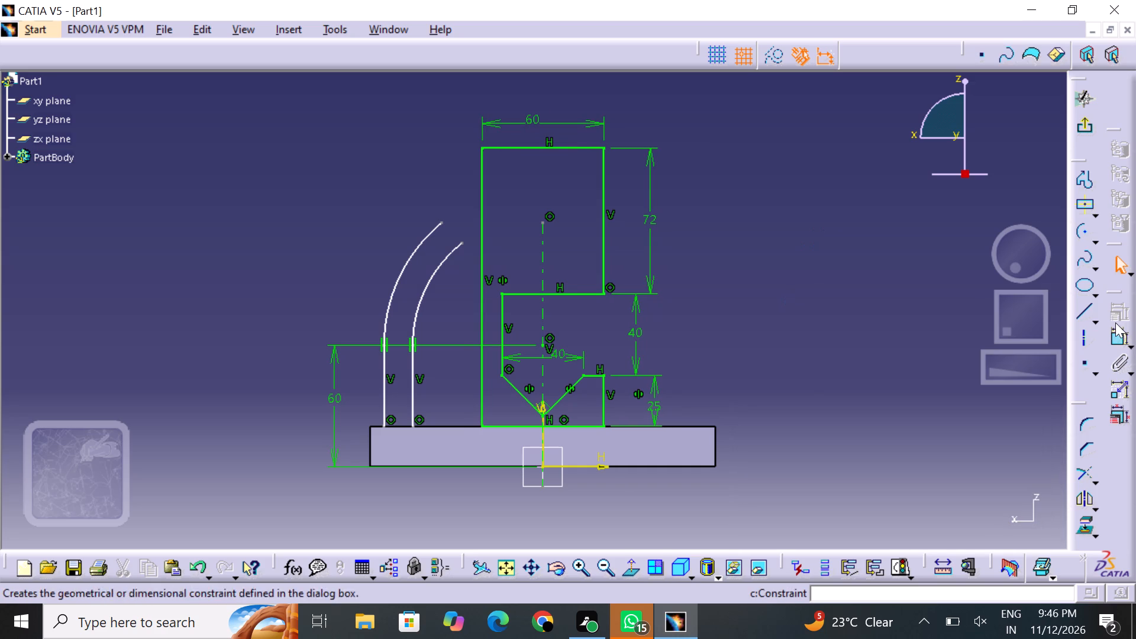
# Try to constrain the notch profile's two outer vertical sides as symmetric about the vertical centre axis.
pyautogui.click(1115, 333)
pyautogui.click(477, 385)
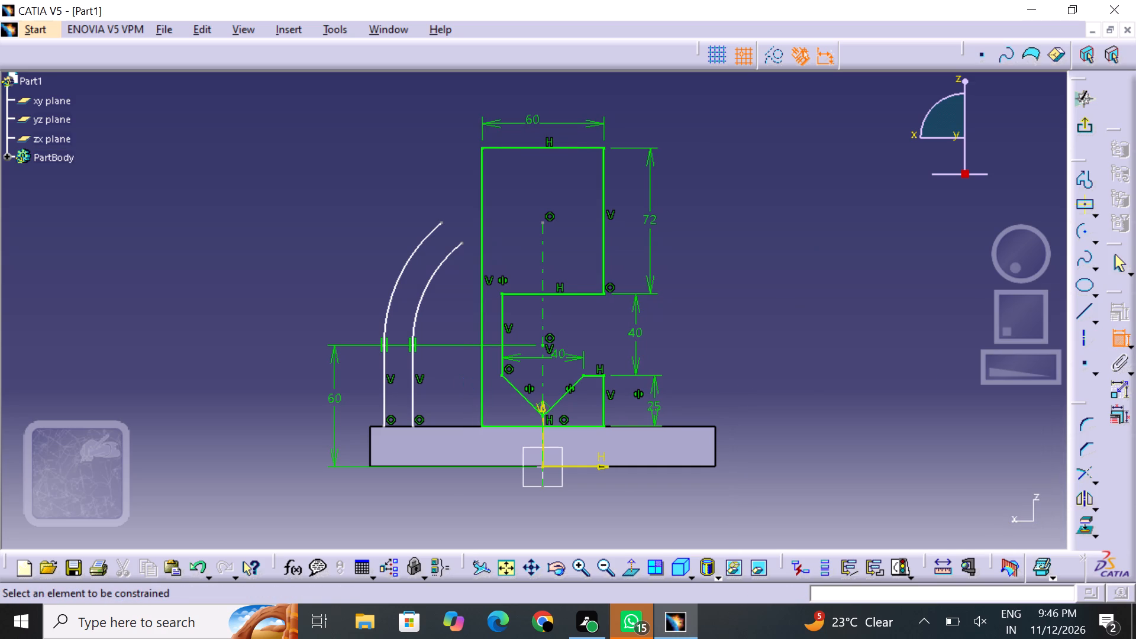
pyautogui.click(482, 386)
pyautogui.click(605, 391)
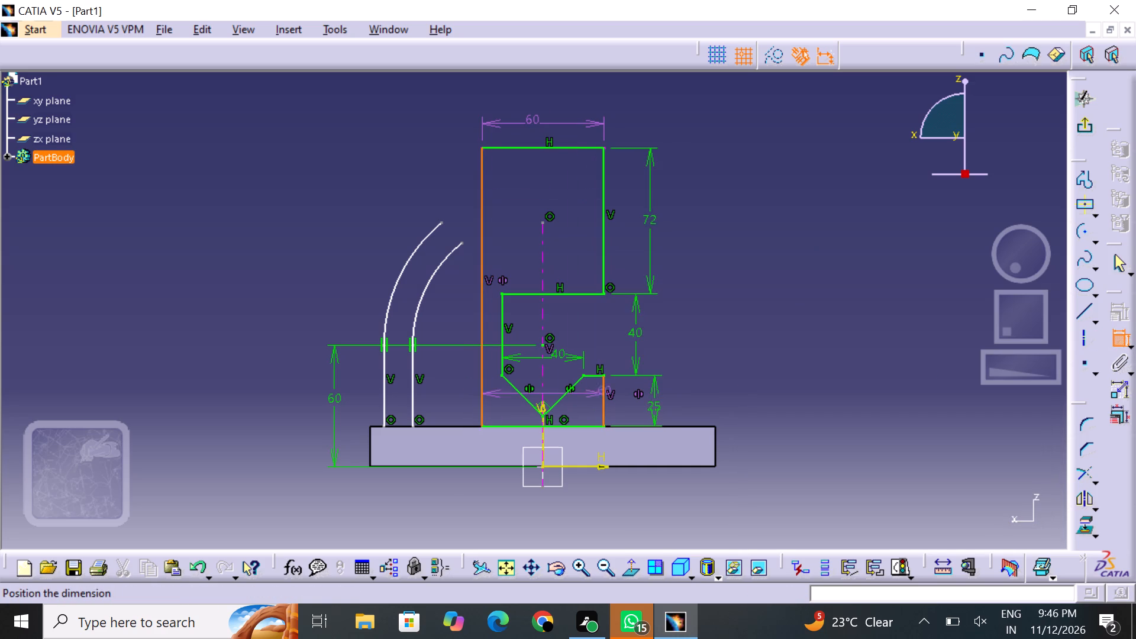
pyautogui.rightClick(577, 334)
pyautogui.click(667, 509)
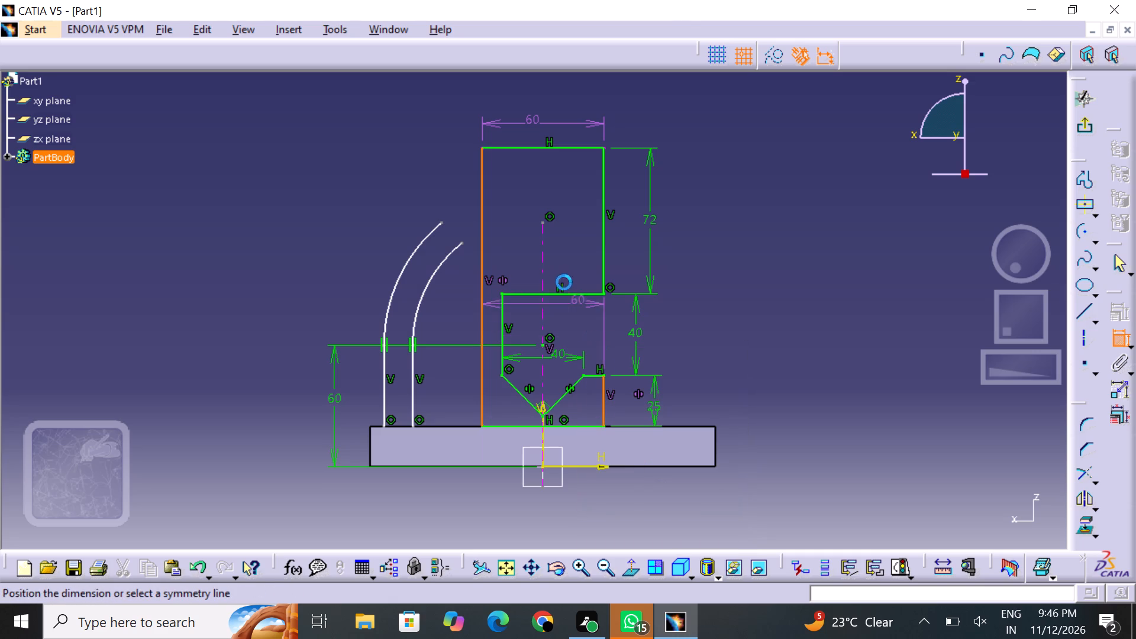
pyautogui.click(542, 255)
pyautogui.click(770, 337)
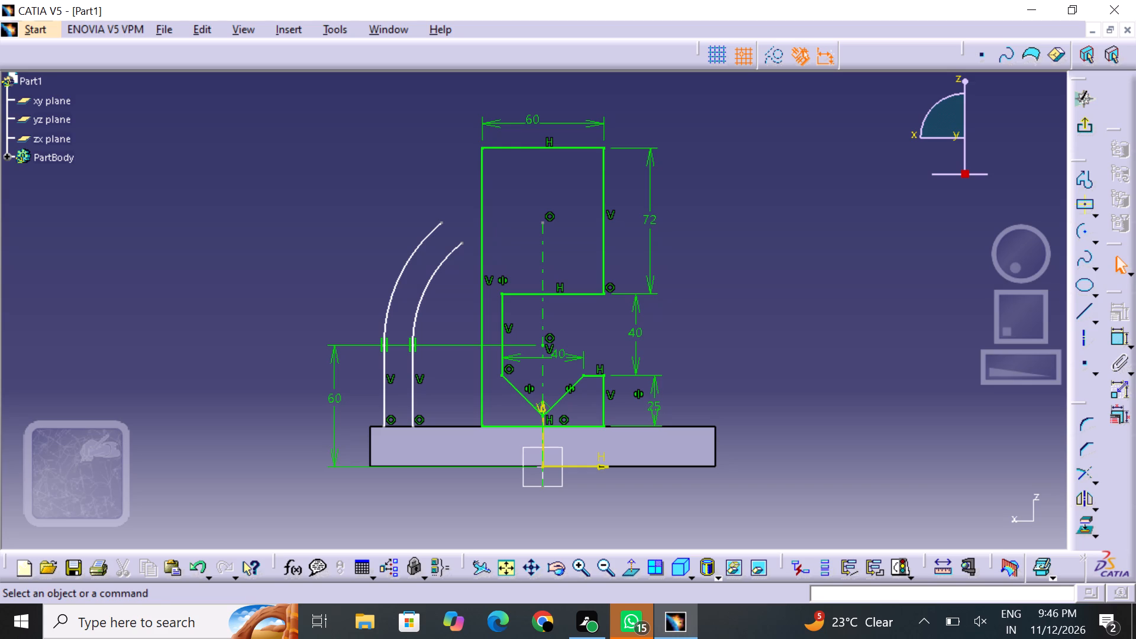
# Add a radius dimension to the inner concentric arc and set it to 55 mm.
pyautogui.click(1121, 342)
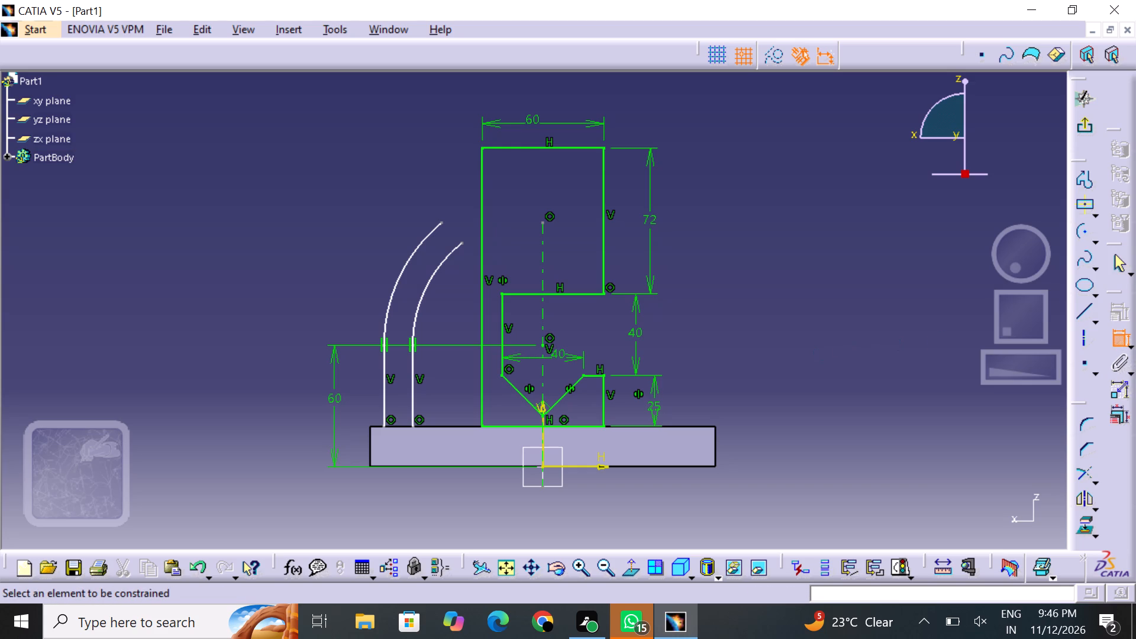
pyautogui.click(428, 286)
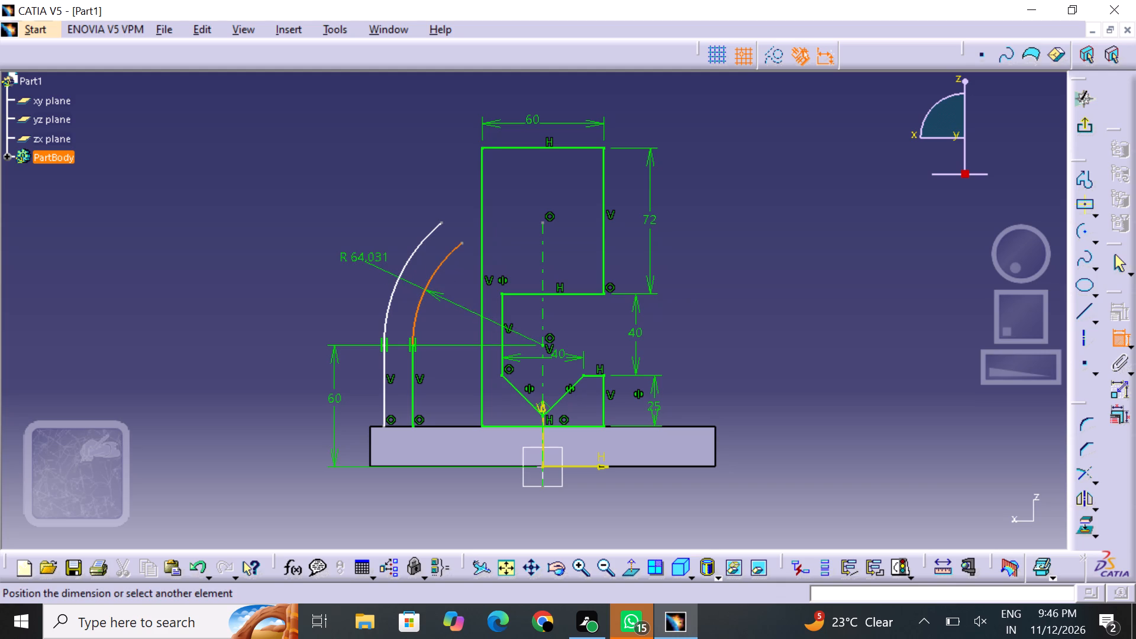
pyautogui.click(357, 258)
pyautogui.doubleClick(358, 258)
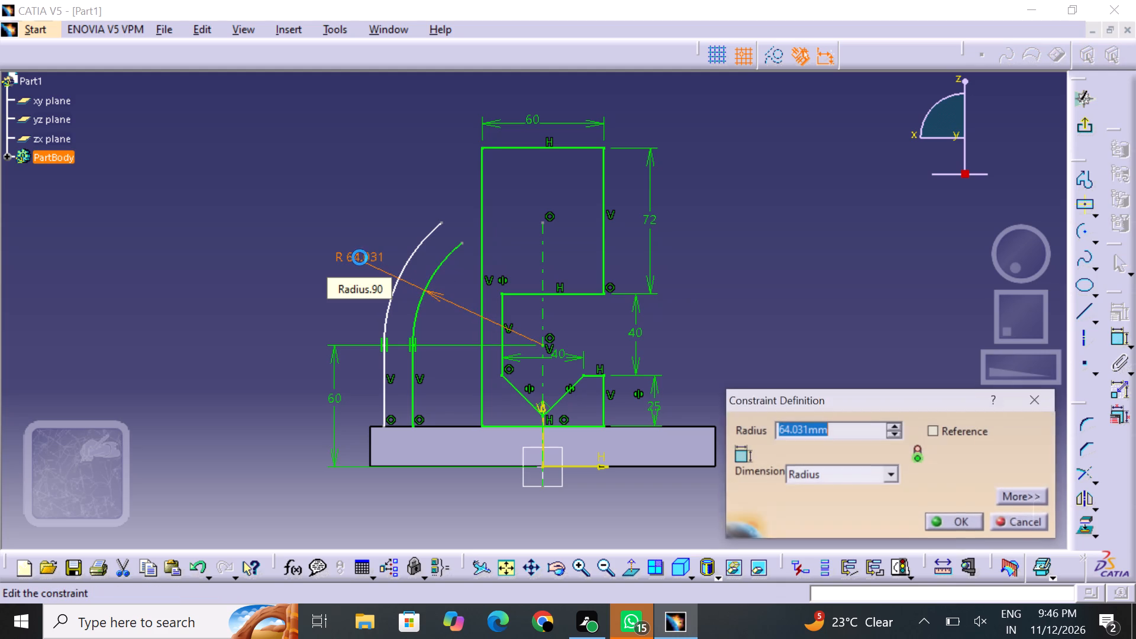
pyautogui.press('BackSpace')
pyautogui.press('5')
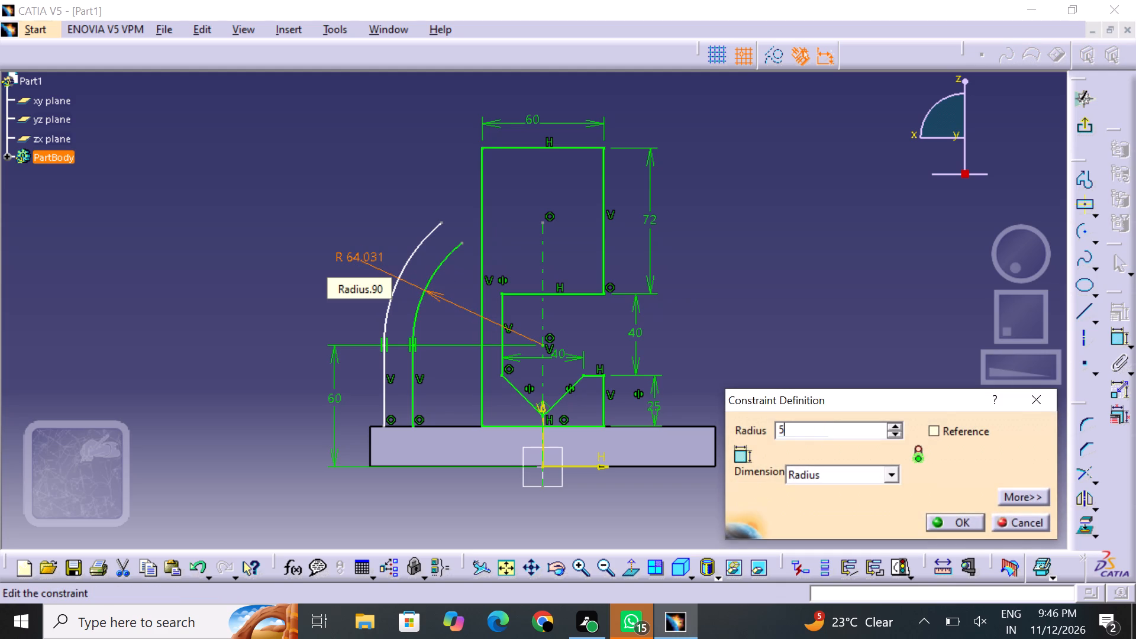
pyautogui.press('5')
pyautogui.press('Return')
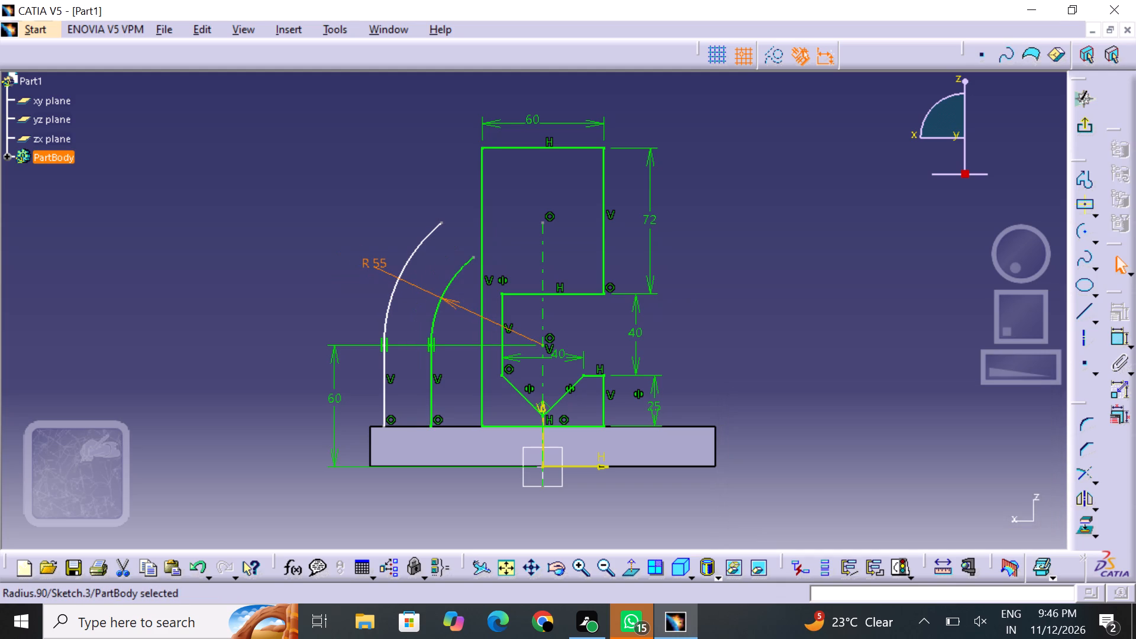
pyautogui.click(415, 185)
# Add a radius dimension to the outer concentric arc and set it to 65 mm.
pyautogui.click(1114, 337)
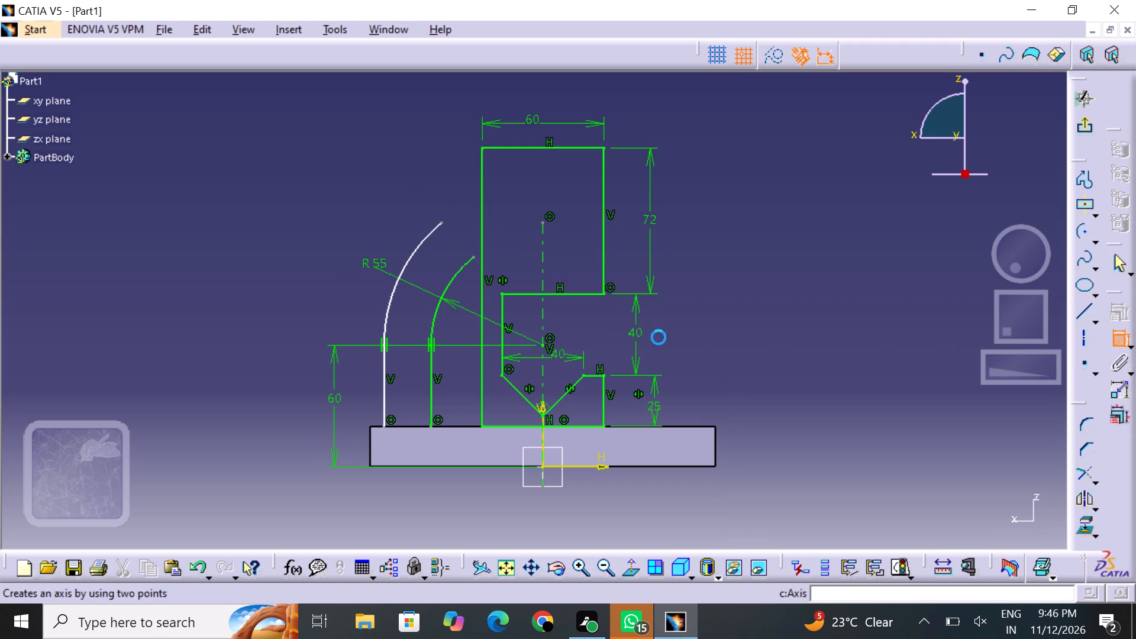
pyautogui.click(411, 254)
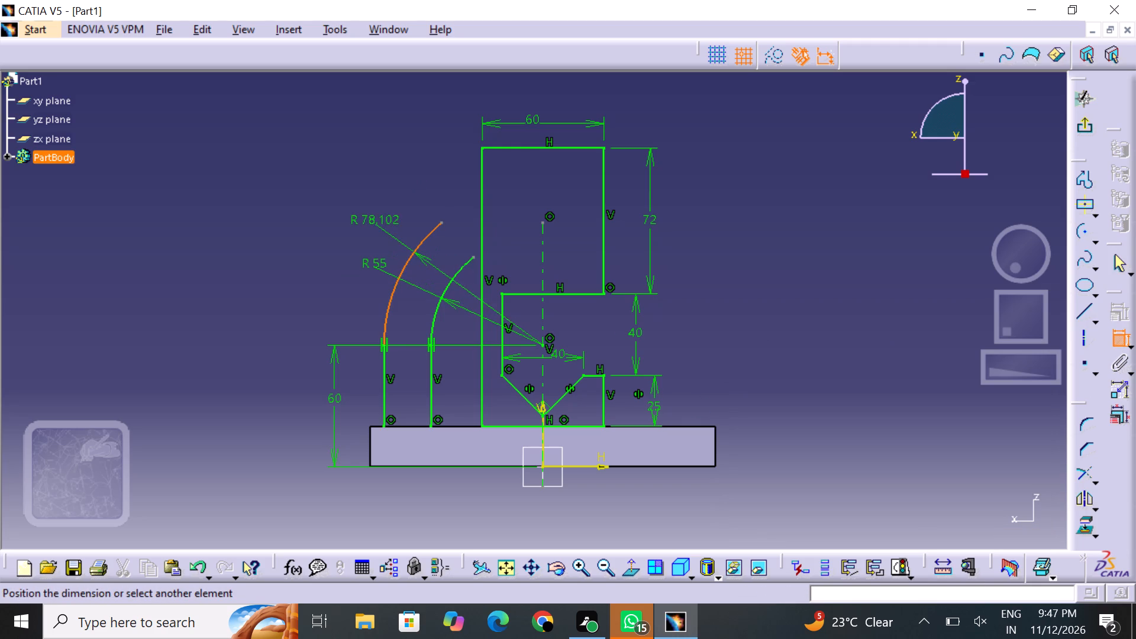
pyautogui.click(373, 222)
pyautogui.doubleClick(381, 219)
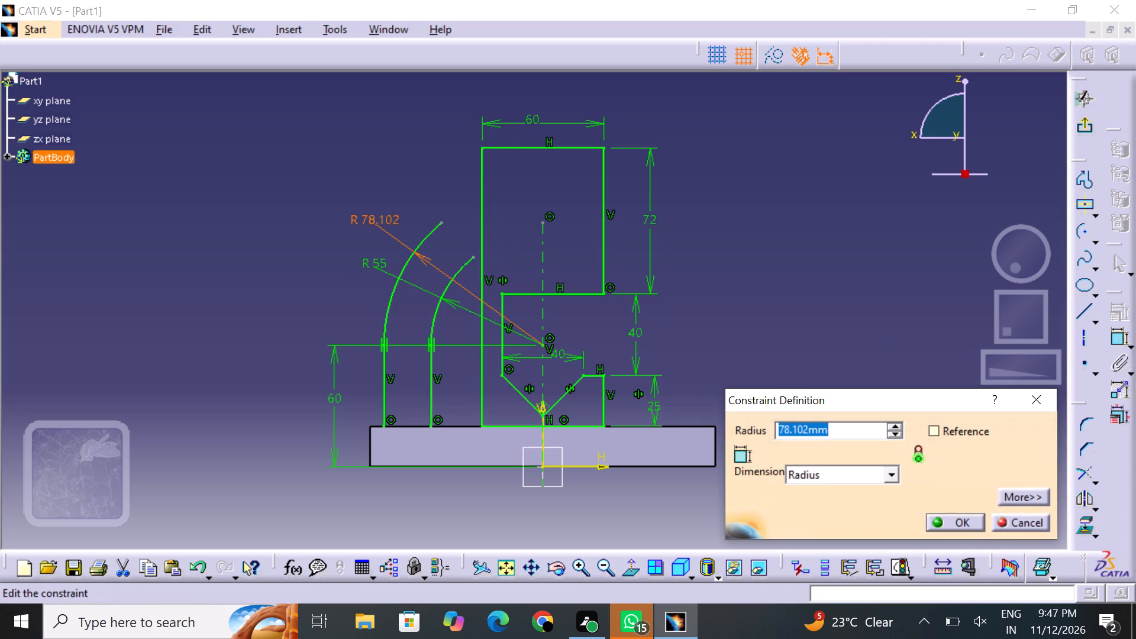
pyautogui.press('BackSpace')
pyautogui.write('65')
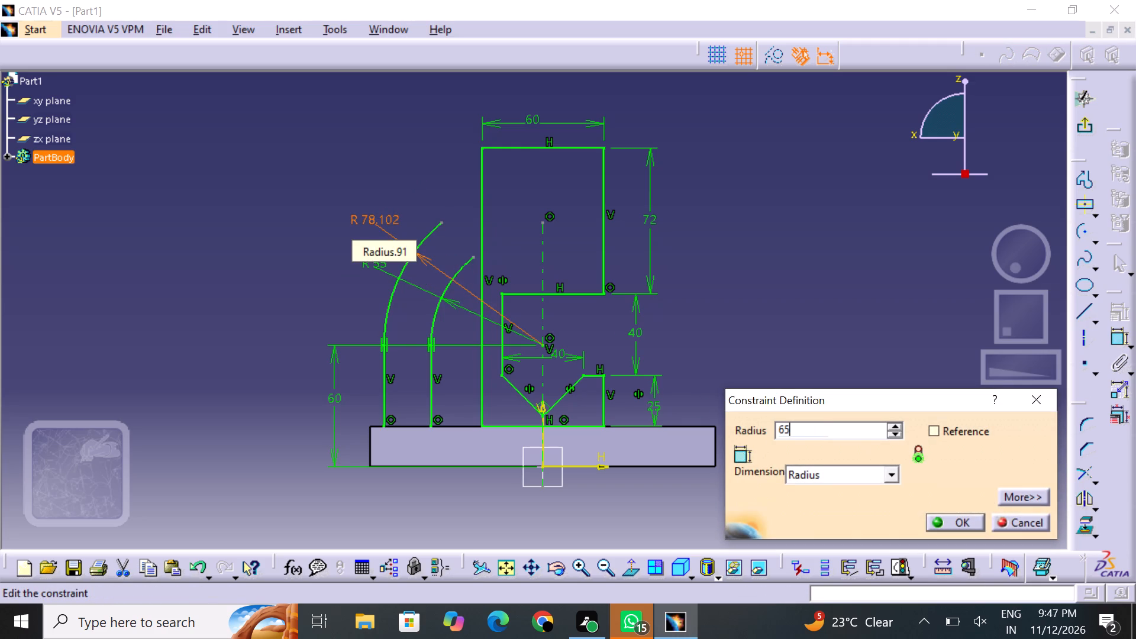
pyautogui.press('Return')
pyautogui.click(224, 180)
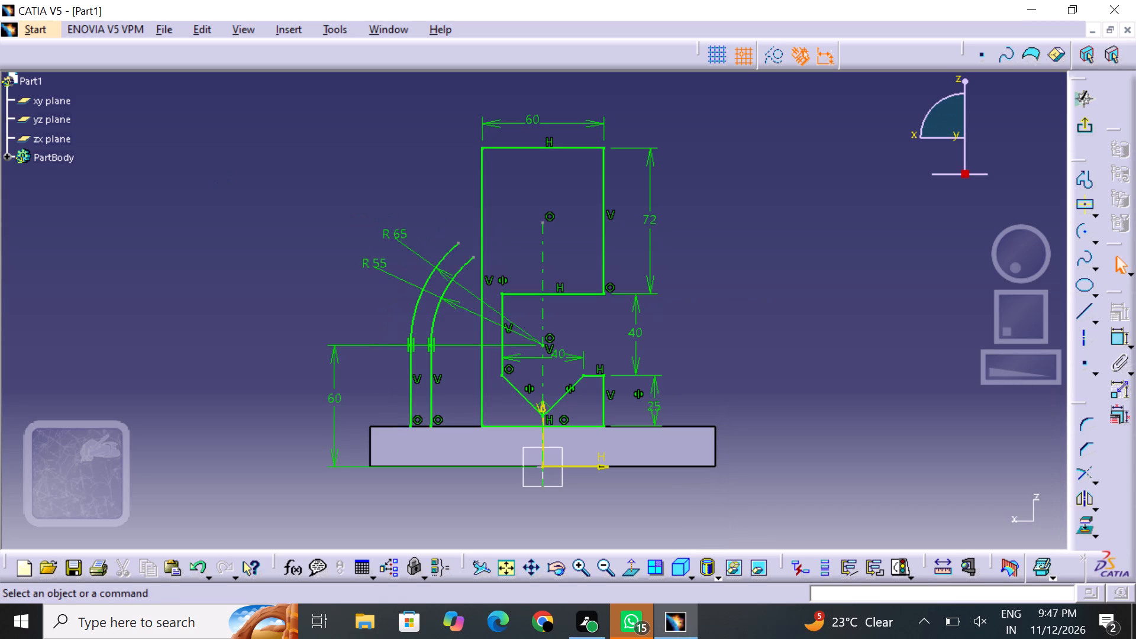
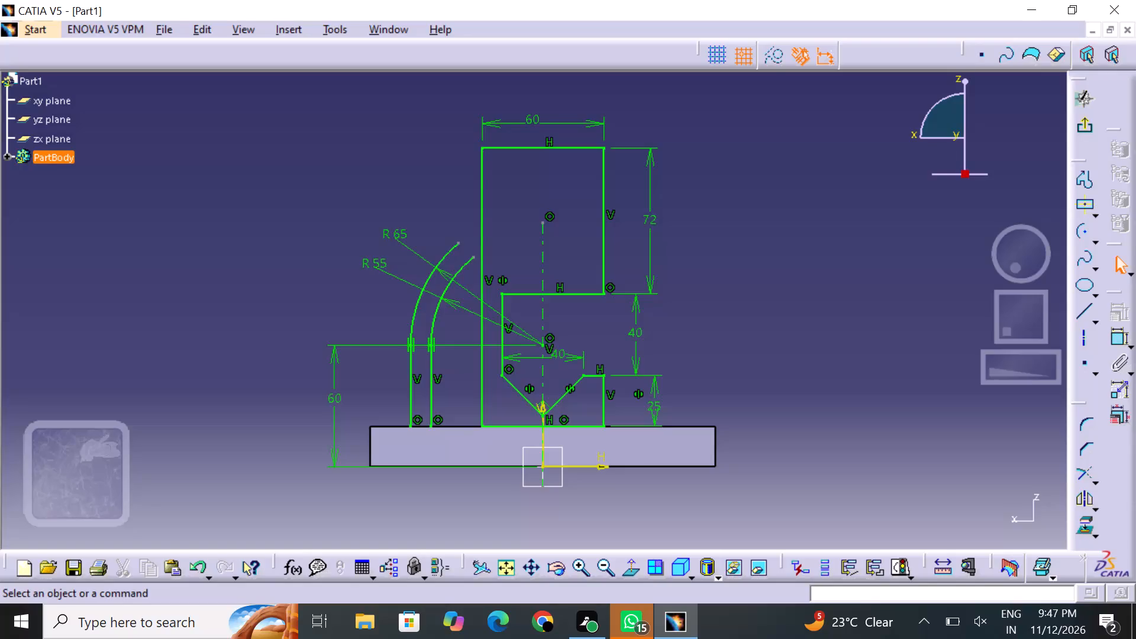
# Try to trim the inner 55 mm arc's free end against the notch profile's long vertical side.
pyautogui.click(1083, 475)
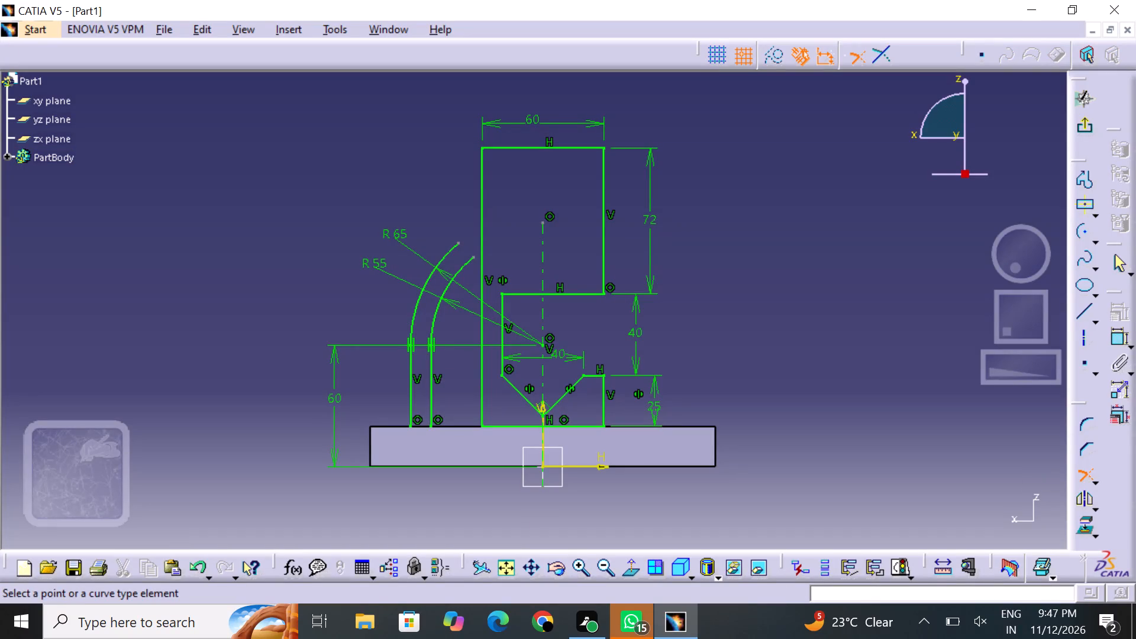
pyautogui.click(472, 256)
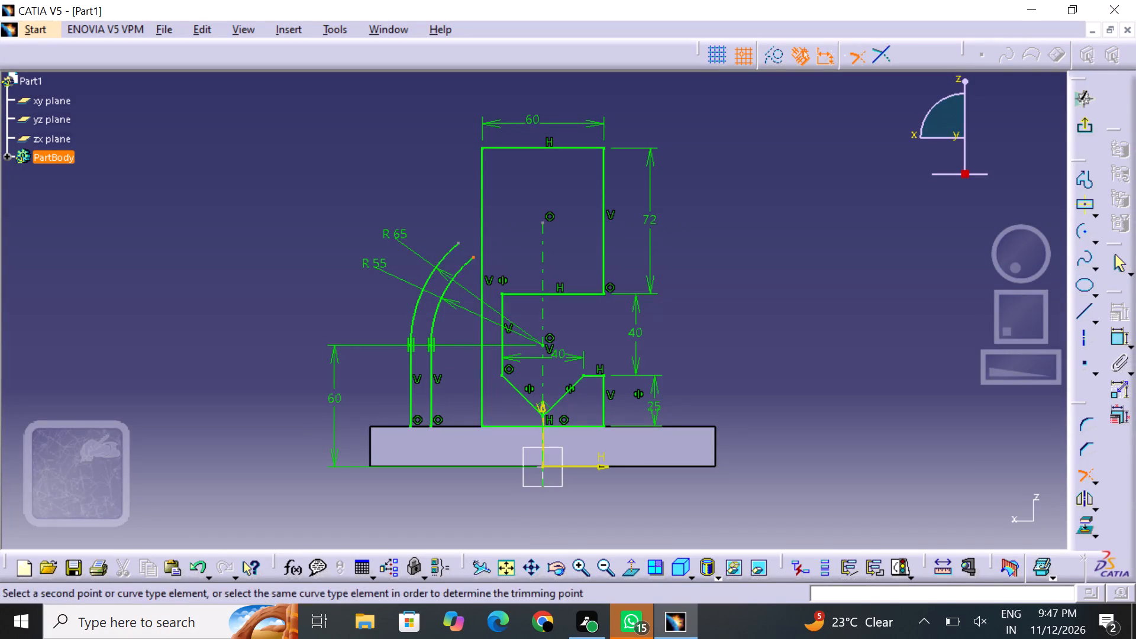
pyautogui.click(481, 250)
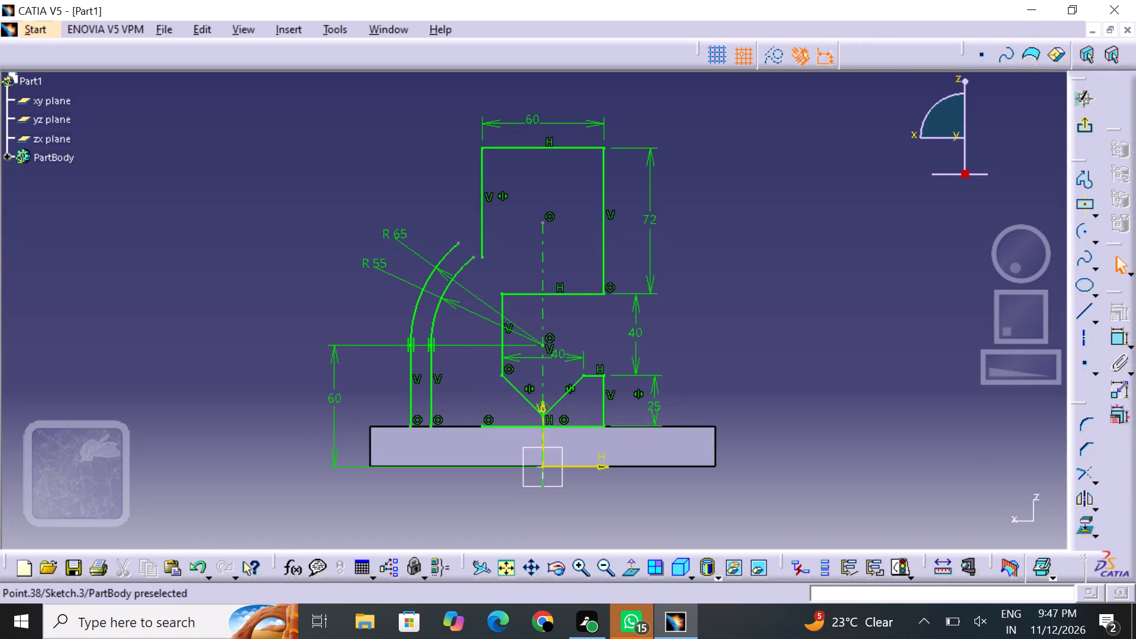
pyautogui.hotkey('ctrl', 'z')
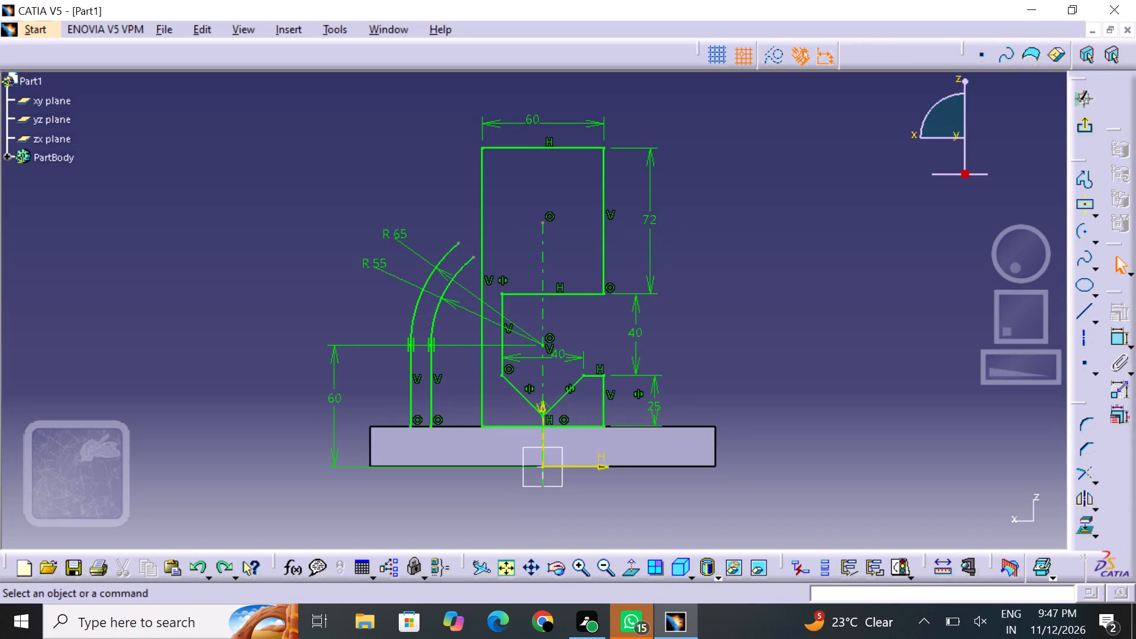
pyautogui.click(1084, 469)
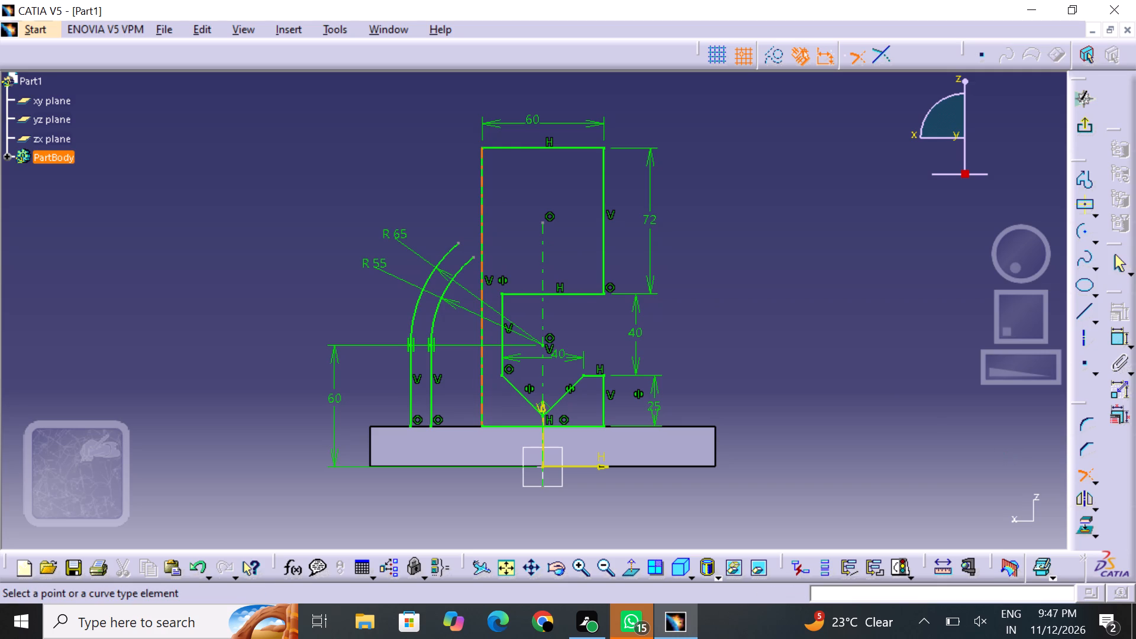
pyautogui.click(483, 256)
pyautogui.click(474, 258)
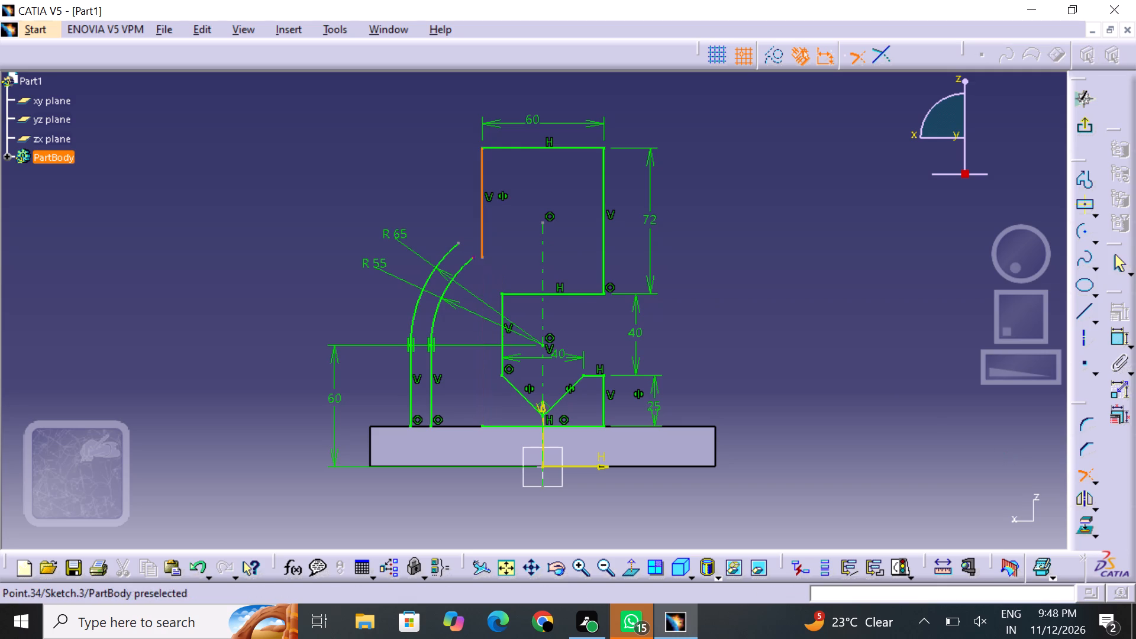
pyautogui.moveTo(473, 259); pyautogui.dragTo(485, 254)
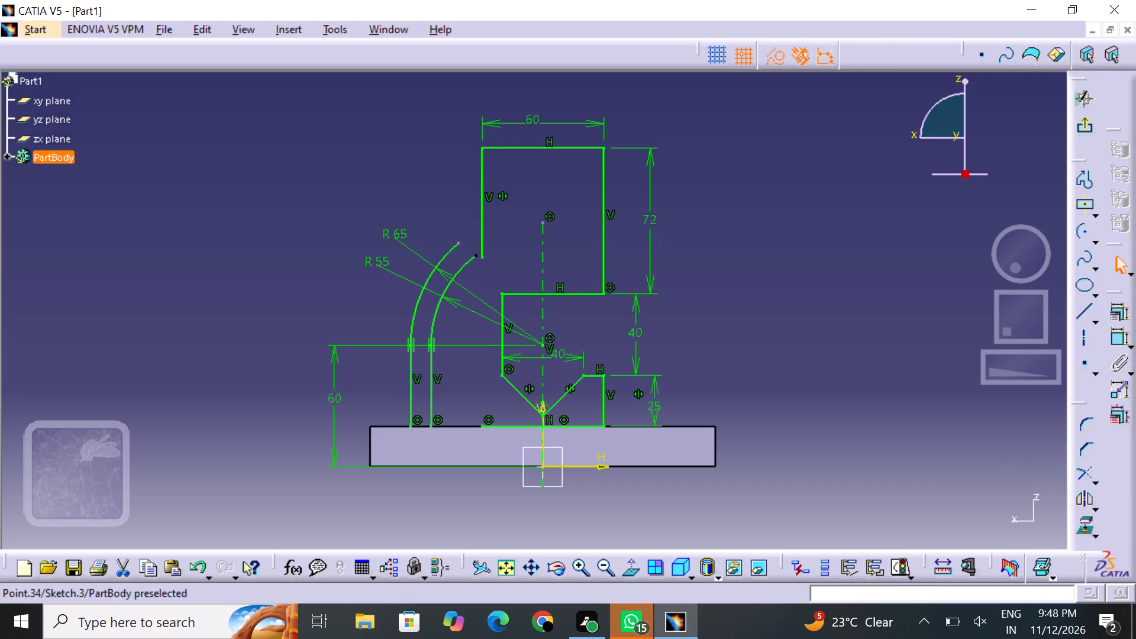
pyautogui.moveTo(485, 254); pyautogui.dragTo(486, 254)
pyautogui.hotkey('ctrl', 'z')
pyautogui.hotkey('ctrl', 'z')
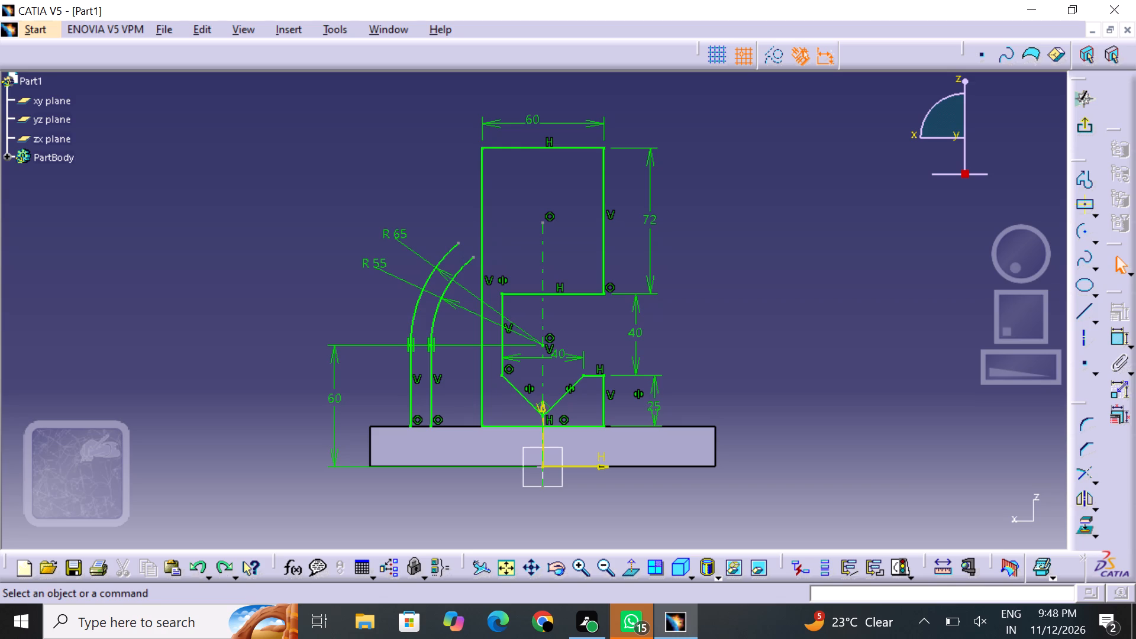
# Extend the inner 55 mm arc so its free end passes just beyond the notch profile's long vertical side.
pyautogui.click(1082, 466)
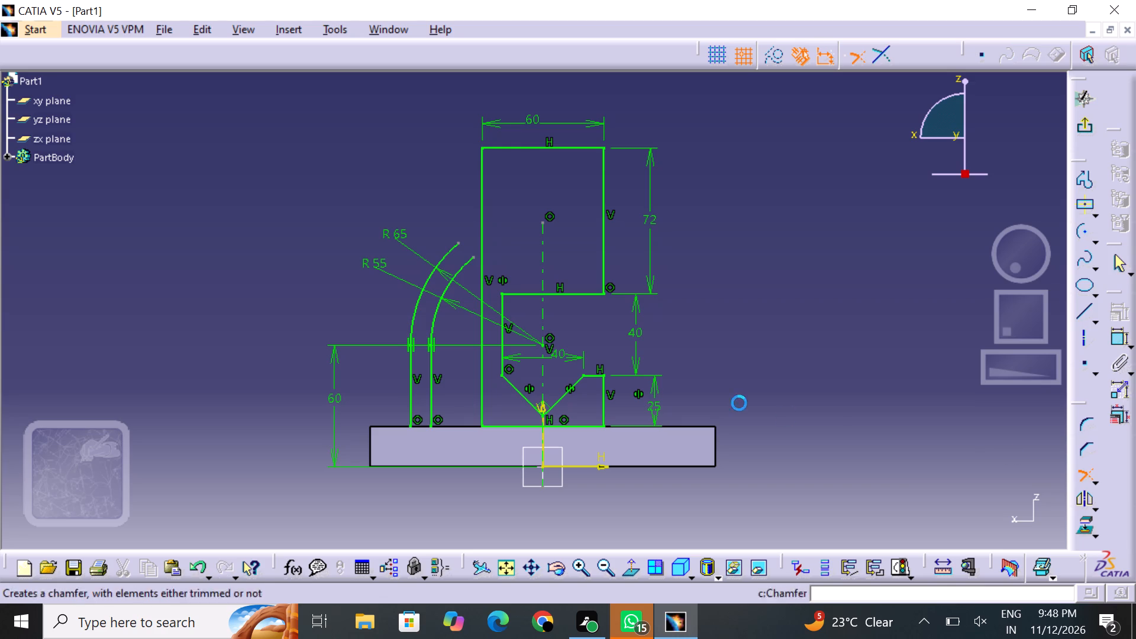
pyautogui.moveTo(433, 319); pyautogui.dragTo(461, 280)
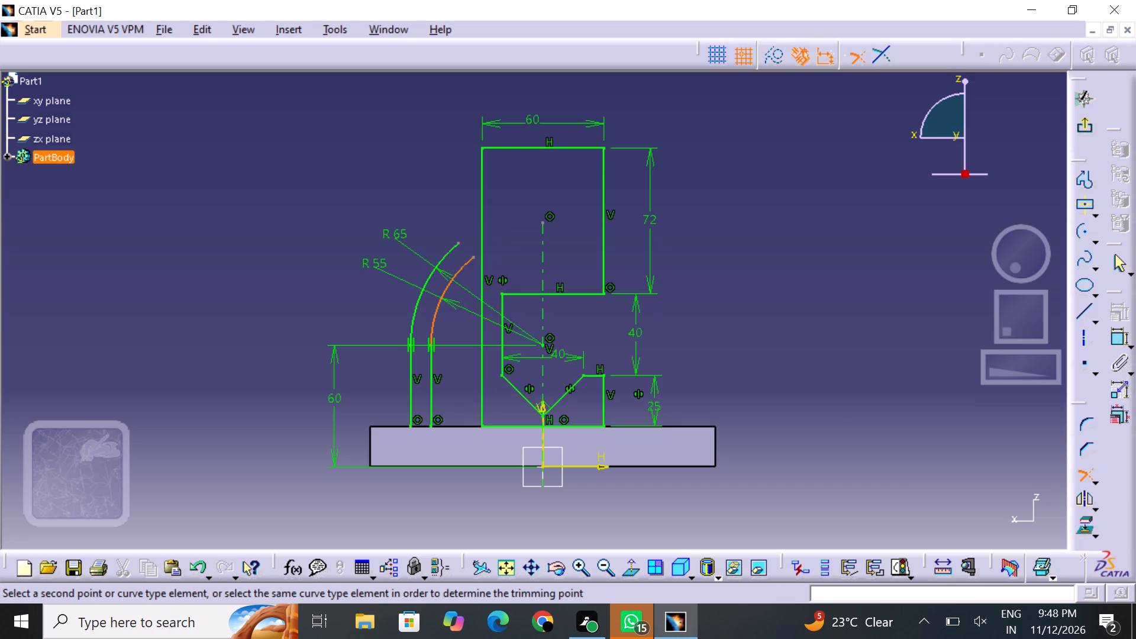
pyautogui.moveTo(461, 280); pyautogui.dragTo(465, 273)
pyautogui.moveTo(461, 268); pyautogui.dragTo(480, 254)
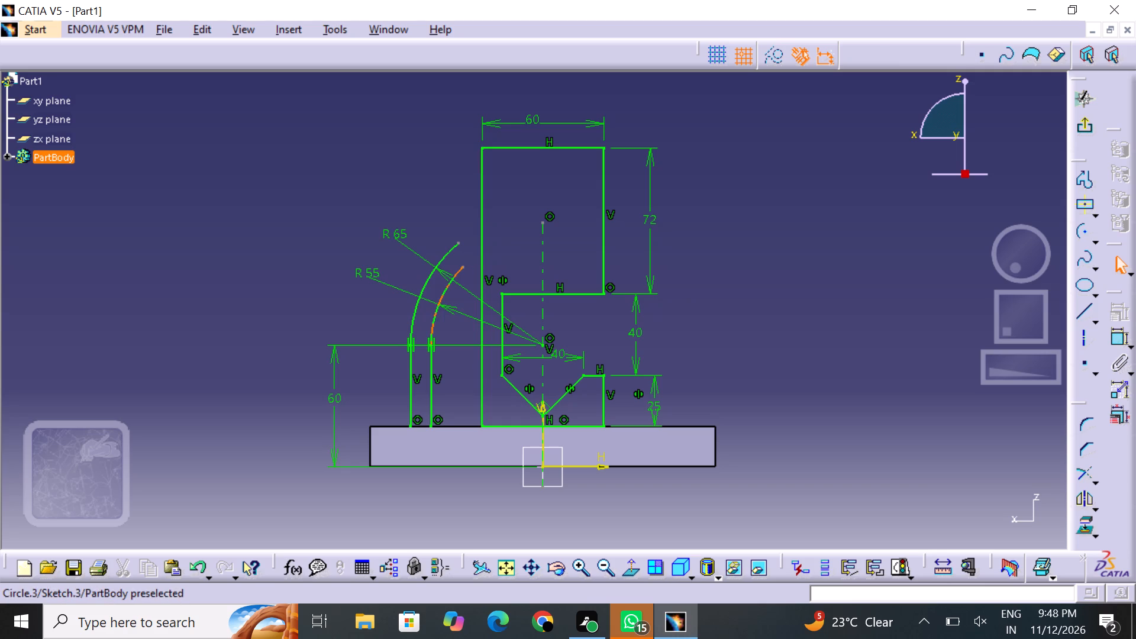
pyautogui.moveTo(452, 279); pyautogui.dragTo(470, 270)
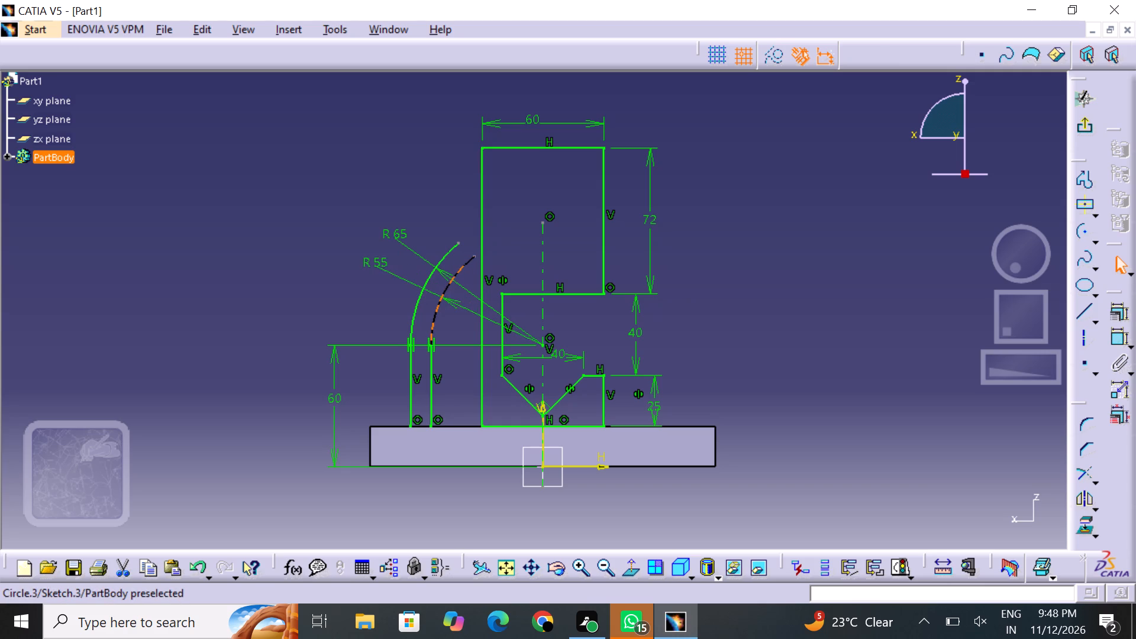
pyautogui.moveTo(470, 270); pyautogui.dragTo(475, 267)
pyautogui.click(521, 257)
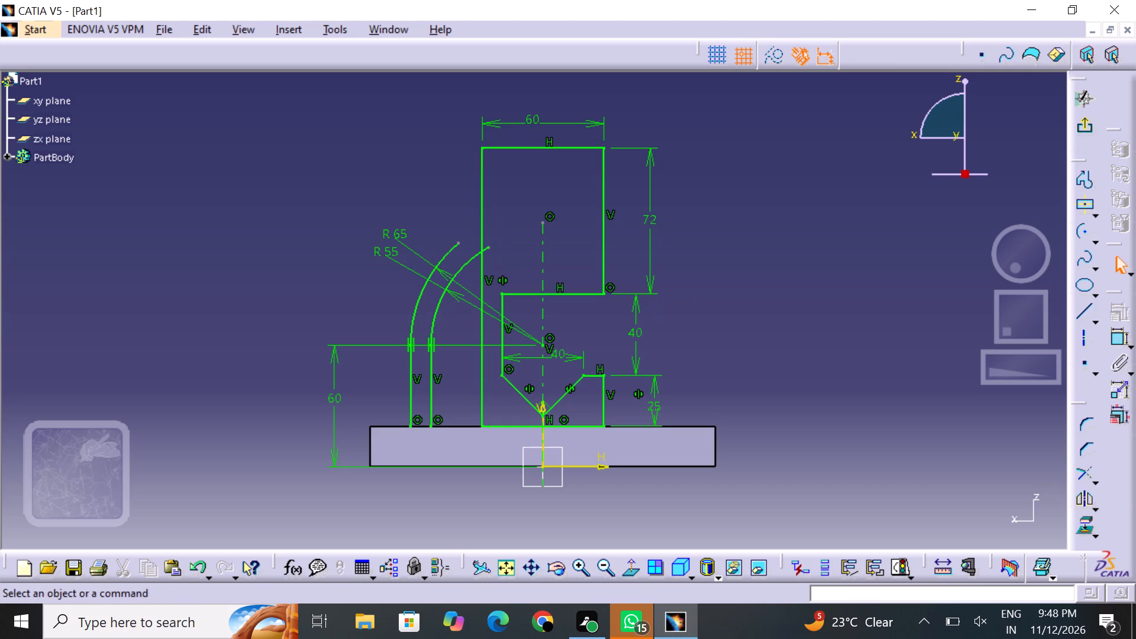
# Extend the outer 65 mm arc so its free end passes just beyond the notch profile's long vertical side.
pyautogui.click(1082, 475)
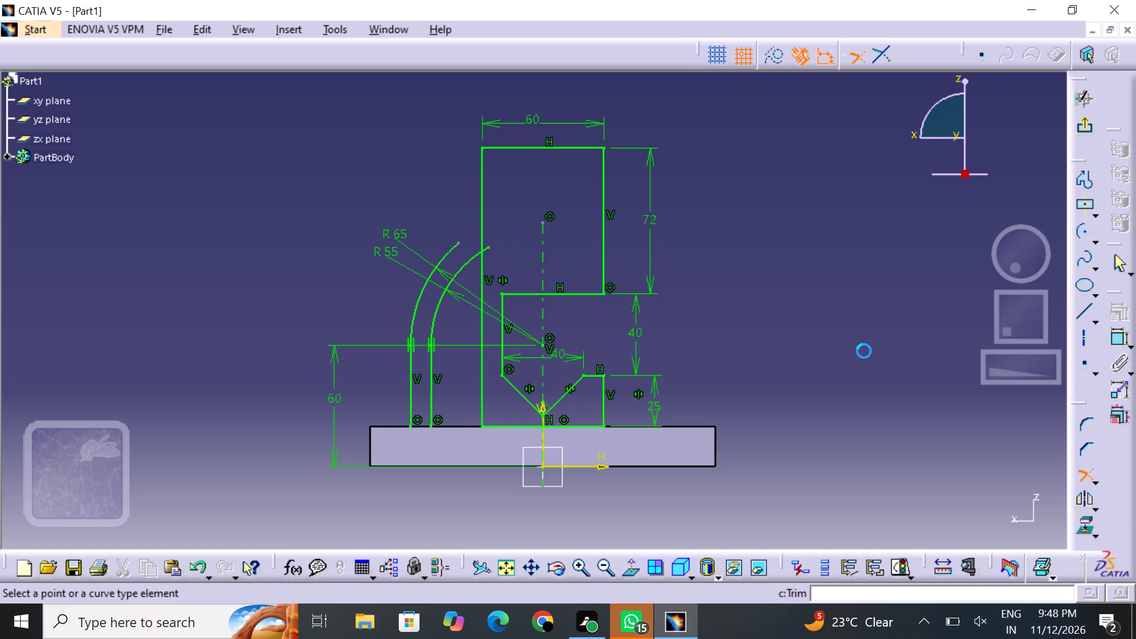
pyautogui.moveTo(449, 250); pyautogui.dragTo(483, 230)
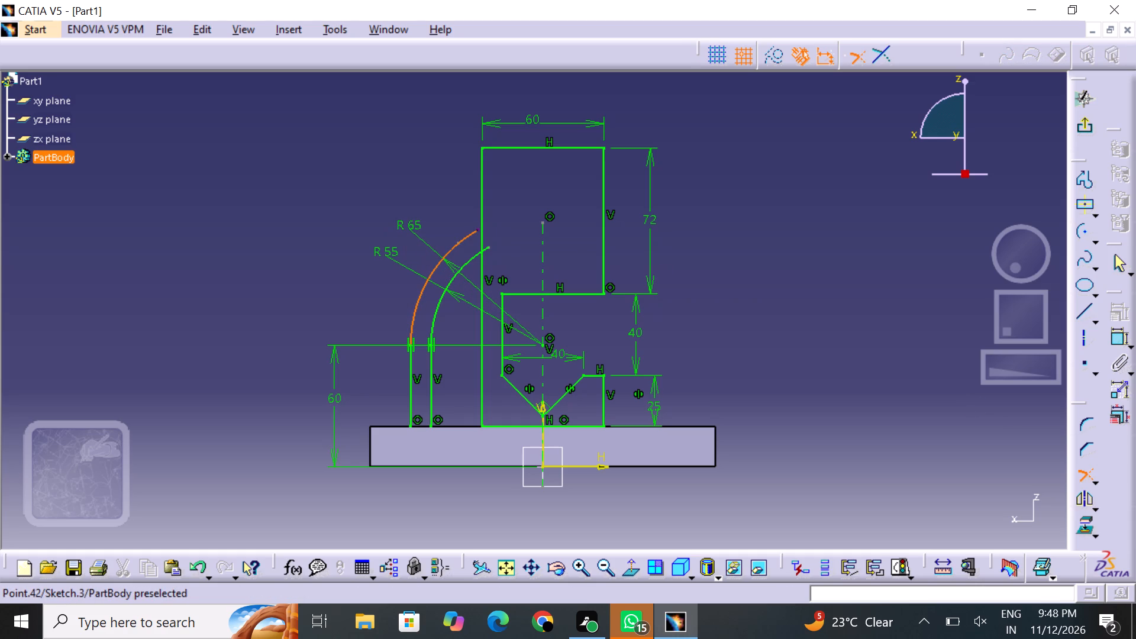
pyautogui.click(480, 227)
pyautogui.moveTo(473, 231); pyautogui.dragTo(479, 230)
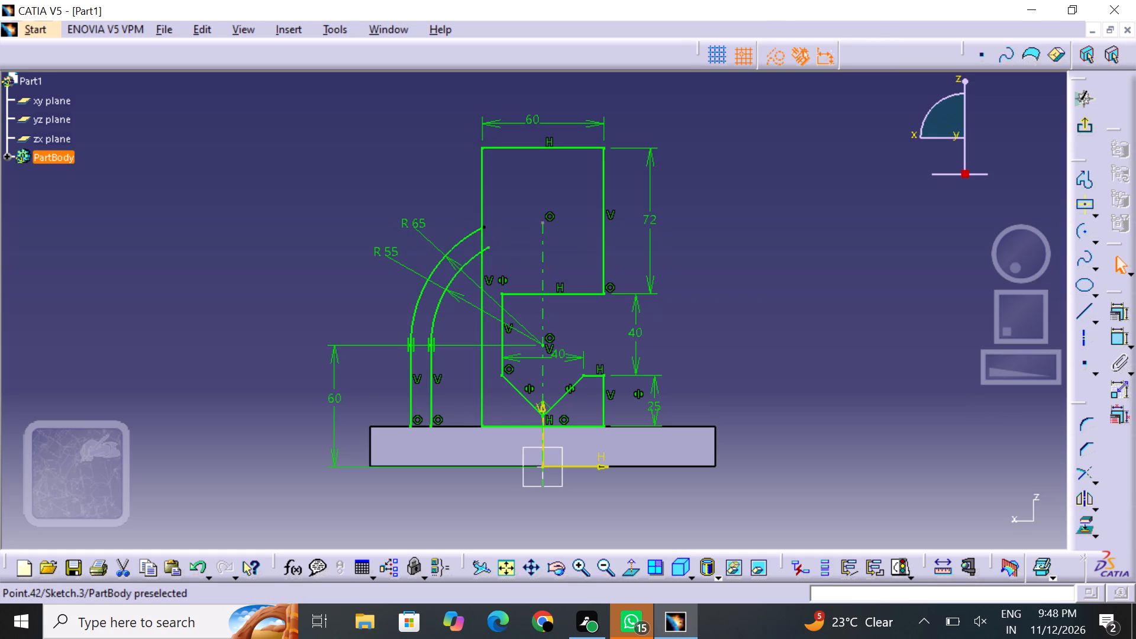
pyautogui.moveTo(479, 230); pyautogui.dragTo(480, 228)
pyautogui.click(496, 224)
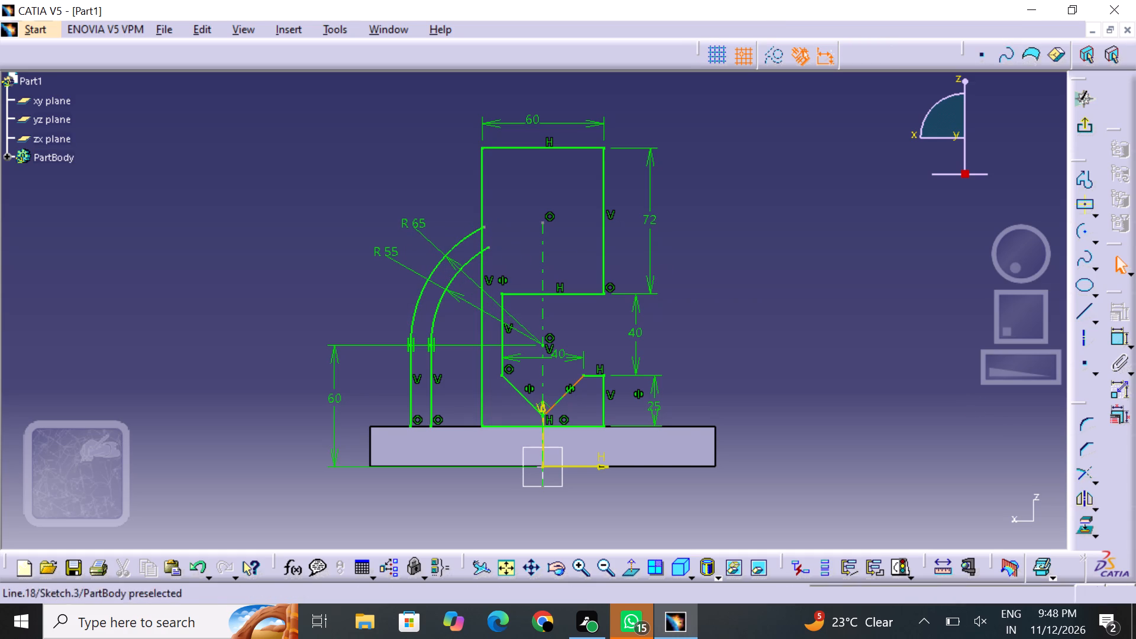
# Quick-trim the inner arc's overhang inside the notch profile and the vertical side's segment between the two arcs.
pyautogui.click(583, 567)
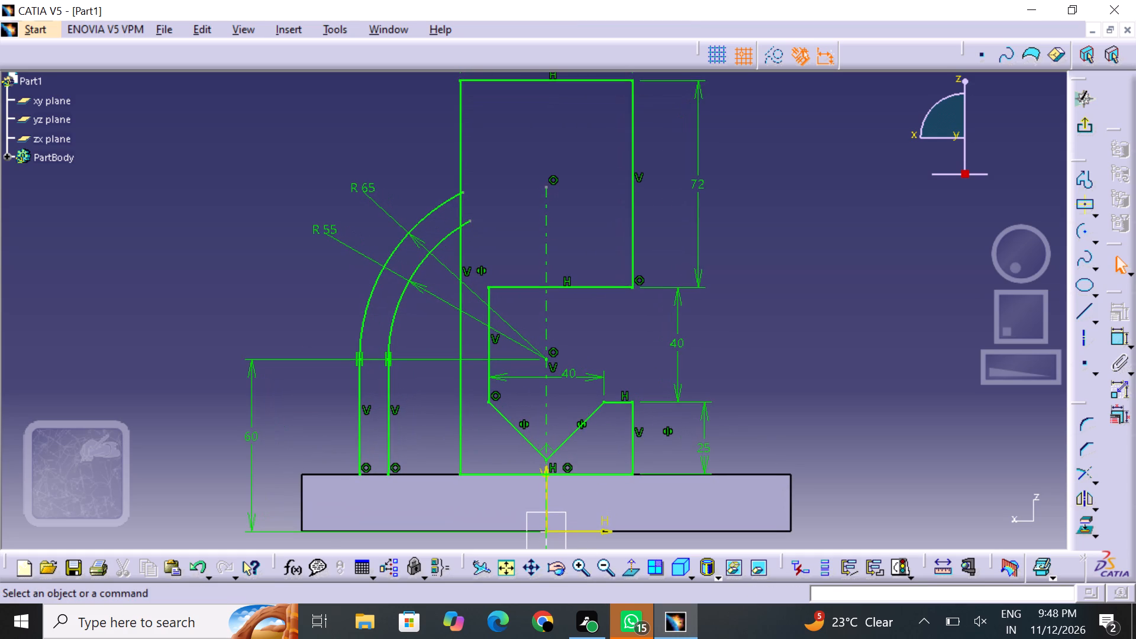
pyautogui.click(1094, 482)
pyautogui.click(1076, 500)
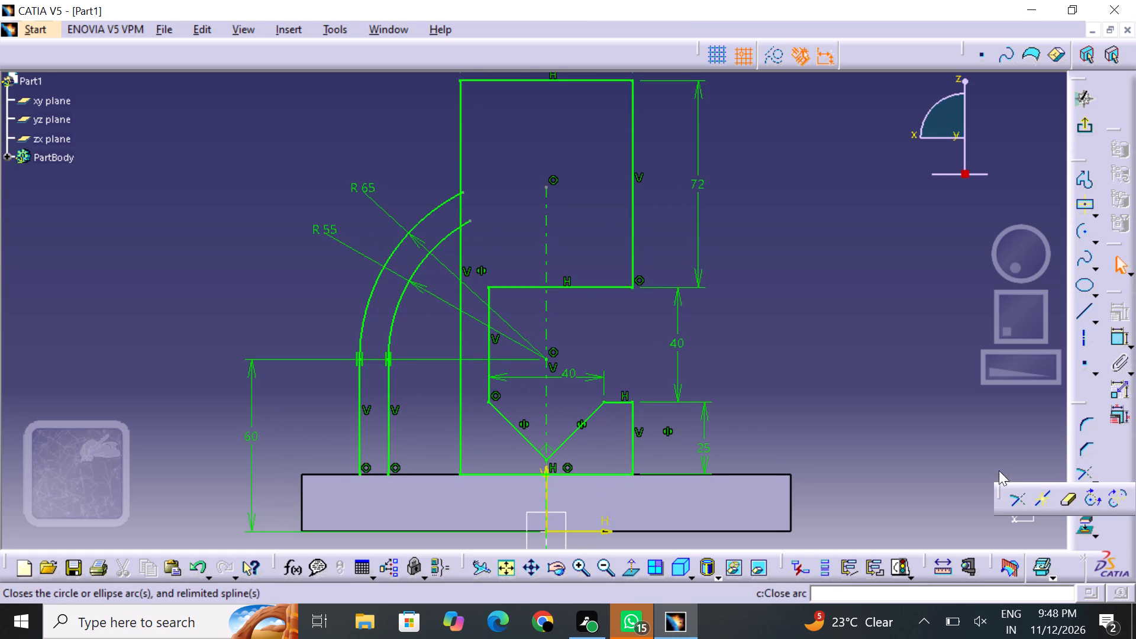
pyautogui.click(467, 225)
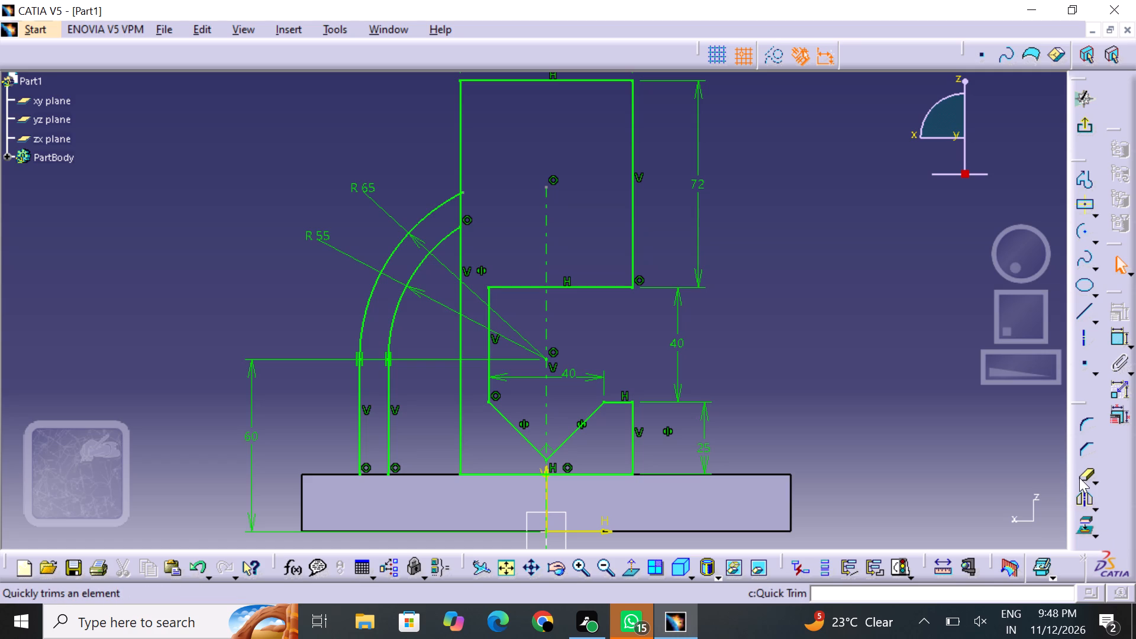
pyautogui.click(1079, 477)
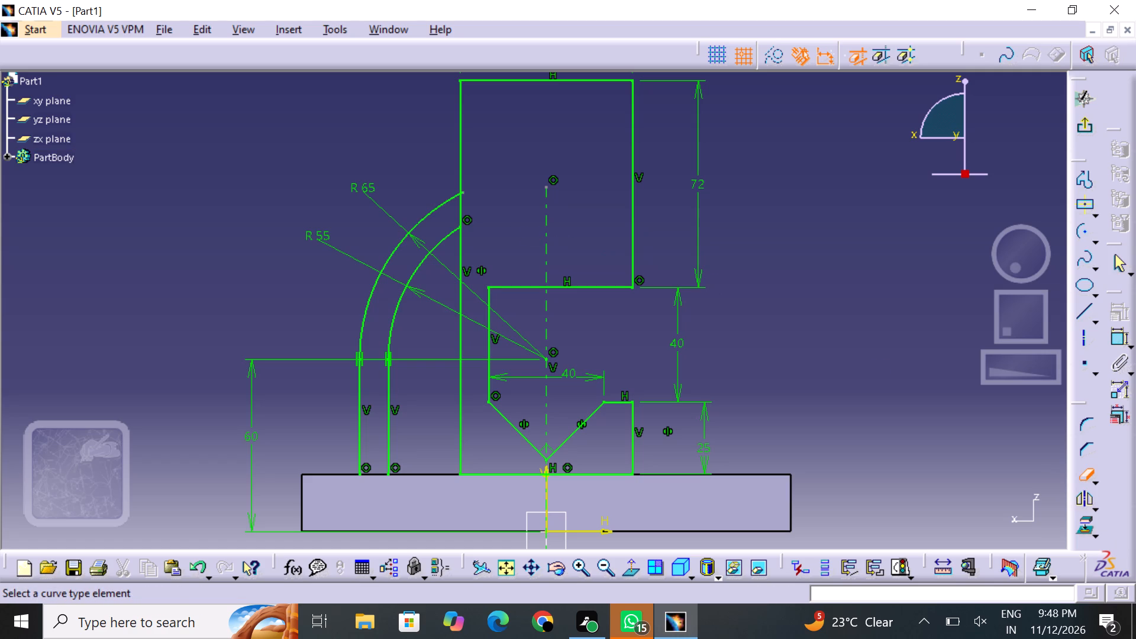
pyautogui.click(461, 208)
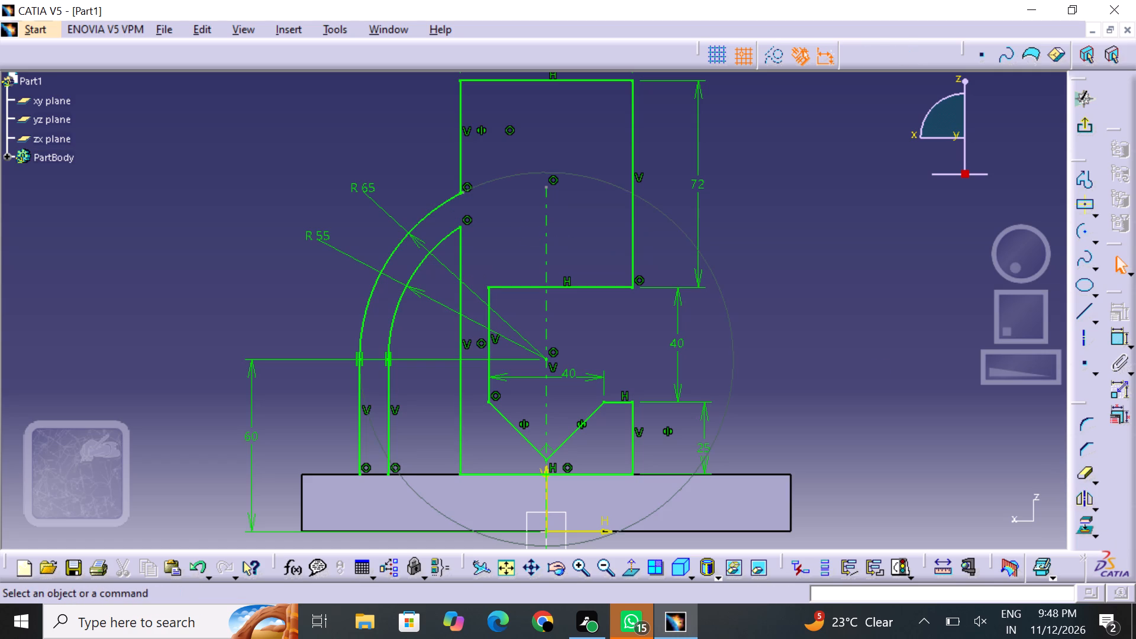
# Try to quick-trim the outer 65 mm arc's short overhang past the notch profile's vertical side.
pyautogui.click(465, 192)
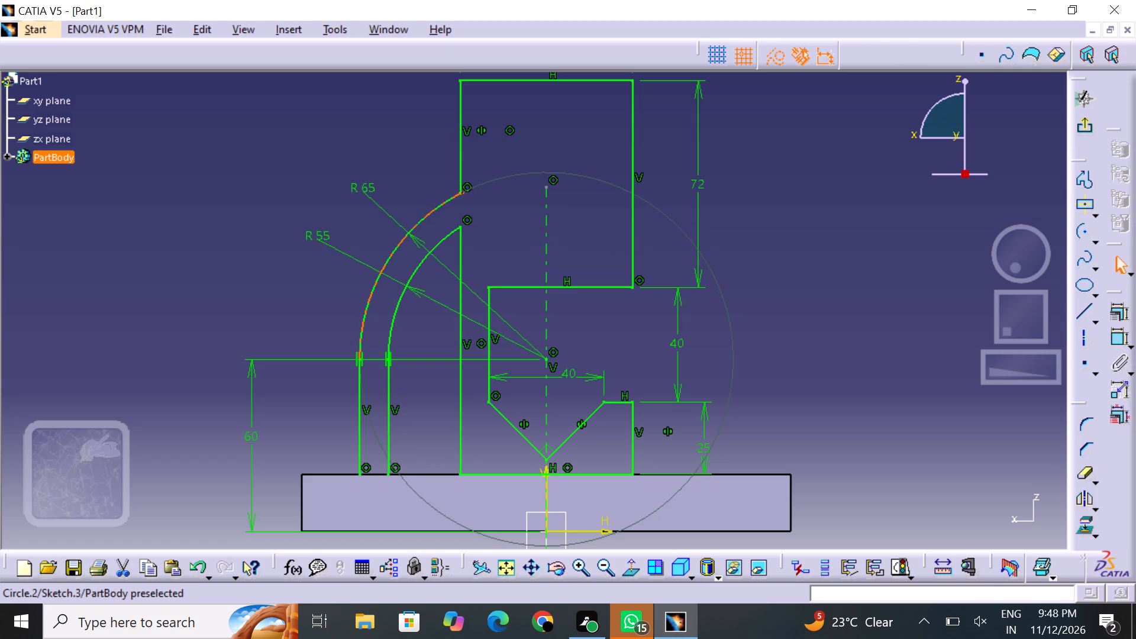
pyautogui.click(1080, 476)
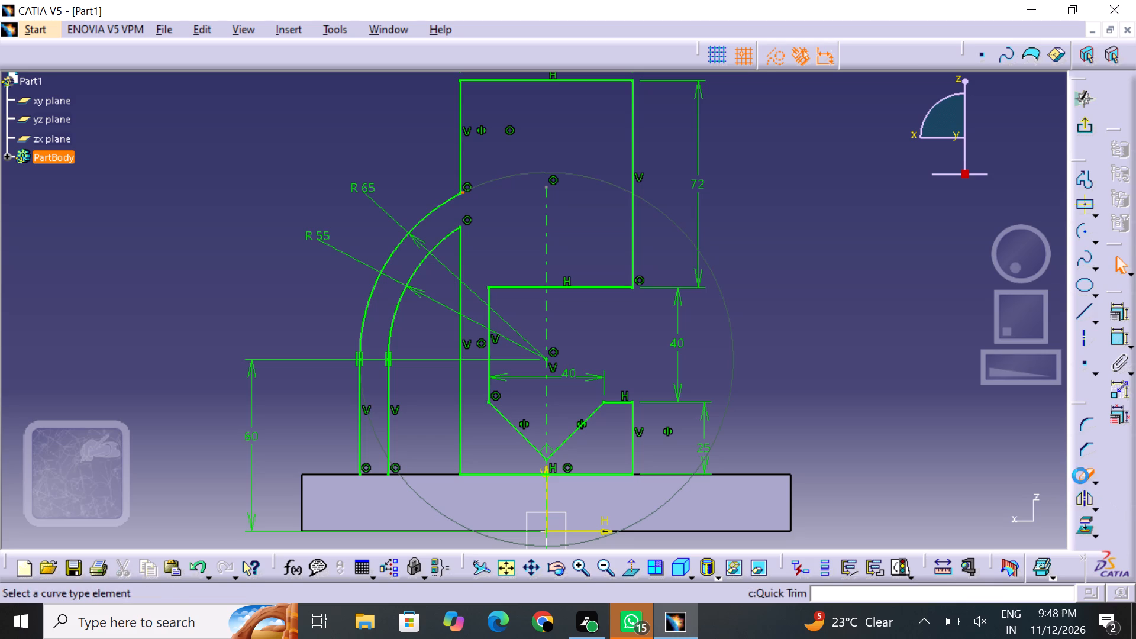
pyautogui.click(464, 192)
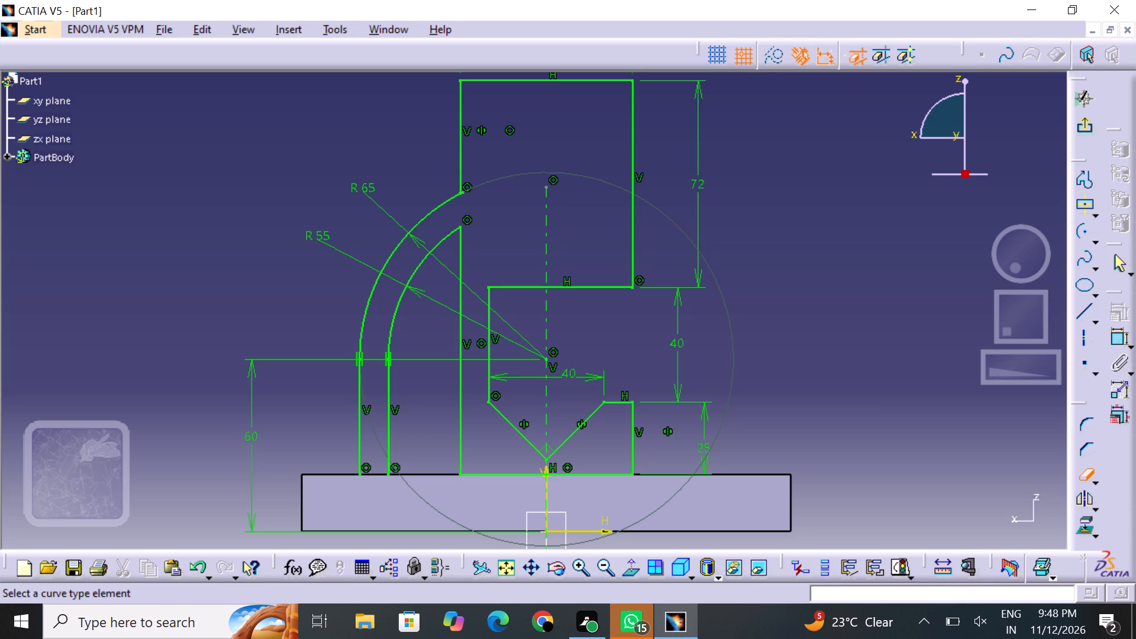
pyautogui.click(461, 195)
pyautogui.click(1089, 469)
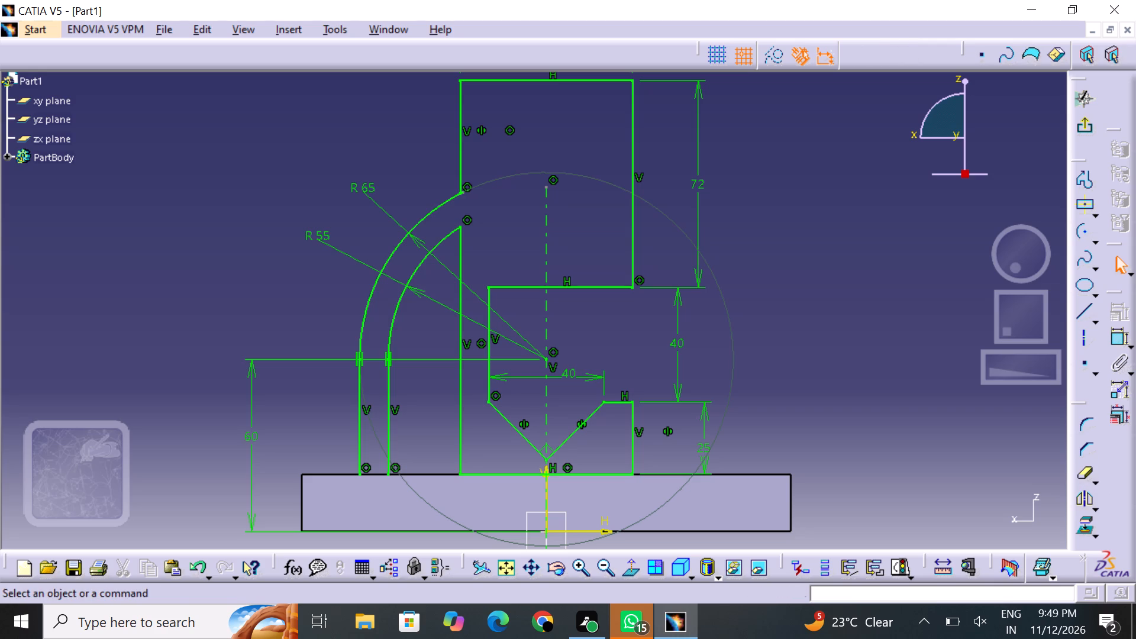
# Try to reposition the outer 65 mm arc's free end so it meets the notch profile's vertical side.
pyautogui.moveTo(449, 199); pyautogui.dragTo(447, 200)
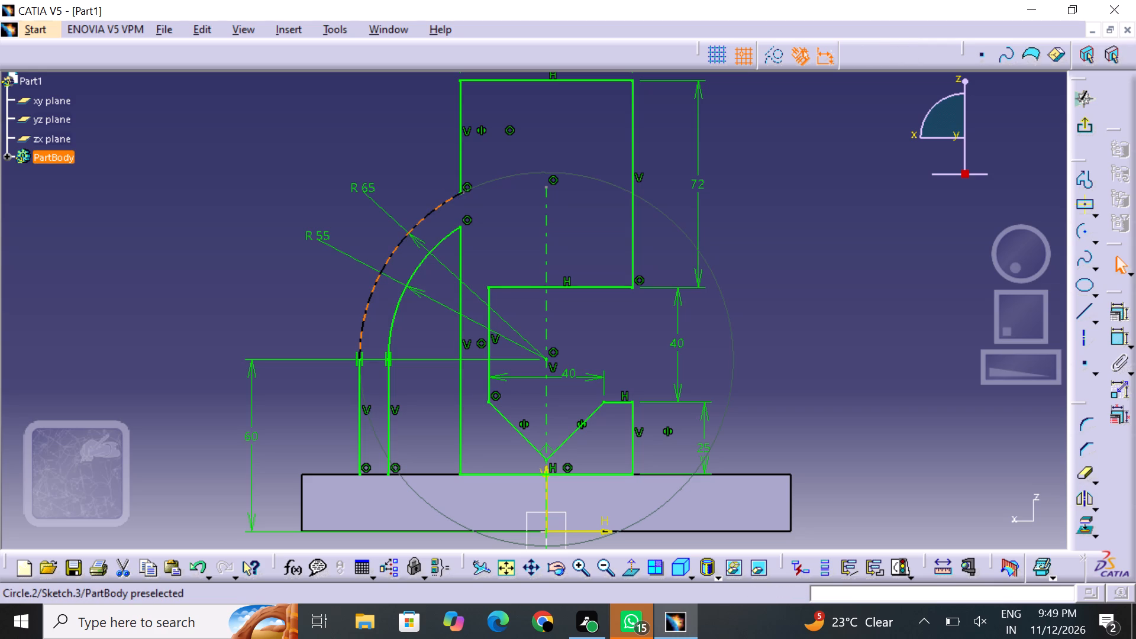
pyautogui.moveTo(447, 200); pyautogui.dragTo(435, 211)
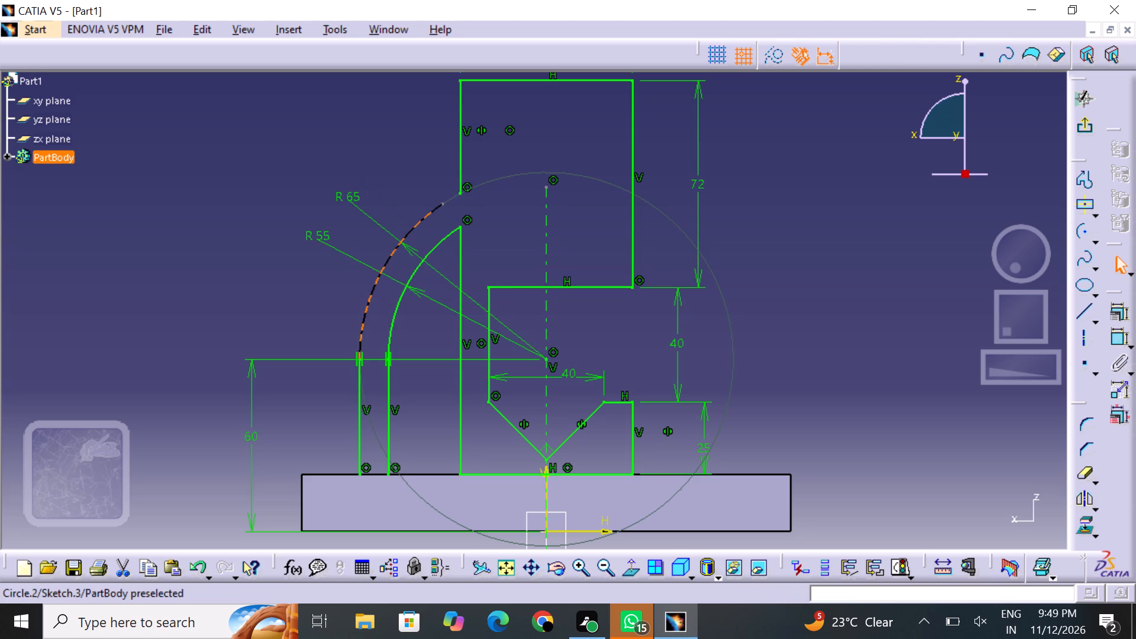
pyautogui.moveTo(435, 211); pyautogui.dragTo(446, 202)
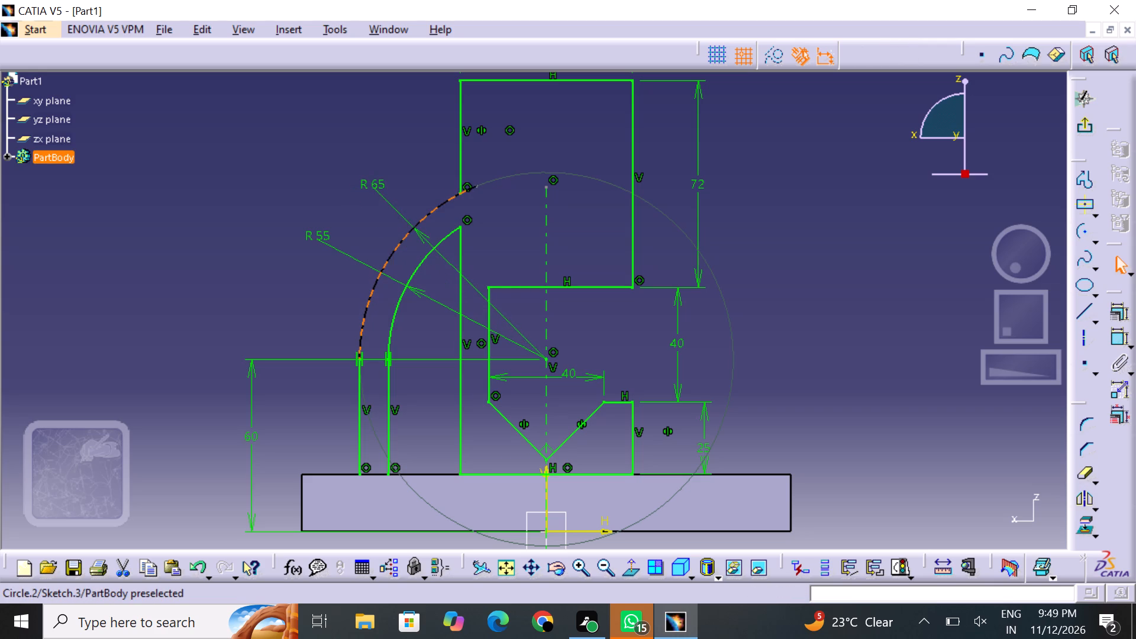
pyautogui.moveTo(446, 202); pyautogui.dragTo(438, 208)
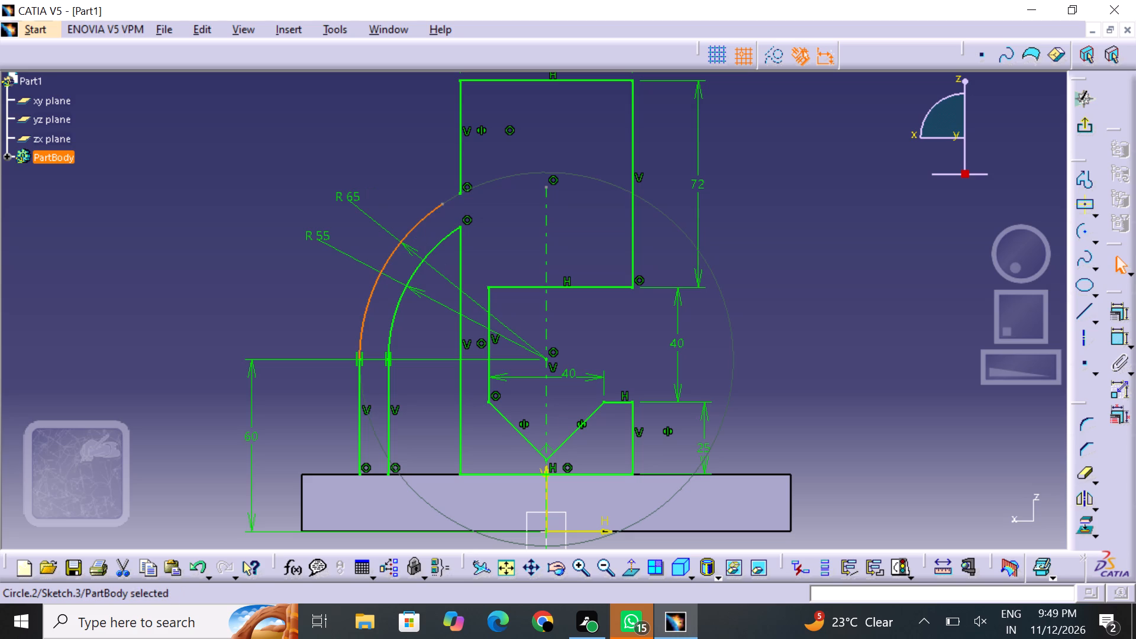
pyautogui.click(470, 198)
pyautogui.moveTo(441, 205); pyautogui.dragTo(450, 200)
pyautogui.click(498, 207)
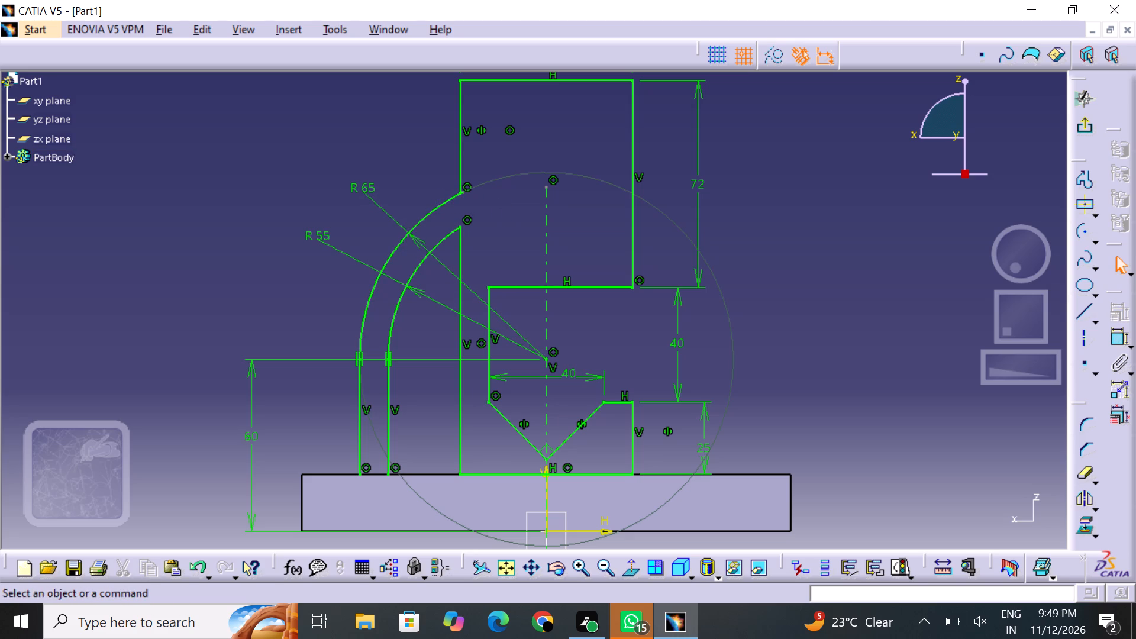
# Quick-trim the outer 65 mm arc's short overhang past the notch profile's long vertical side.
pyautogui.doubleClick(1084, 473)
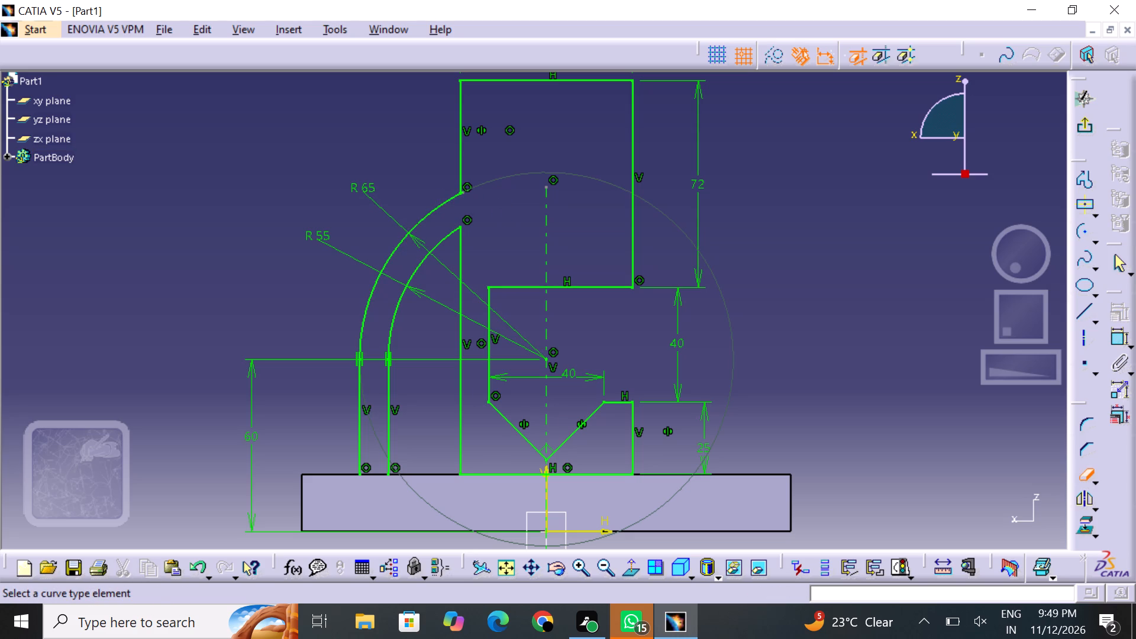
pyautogui.tripleClick(577, 564)
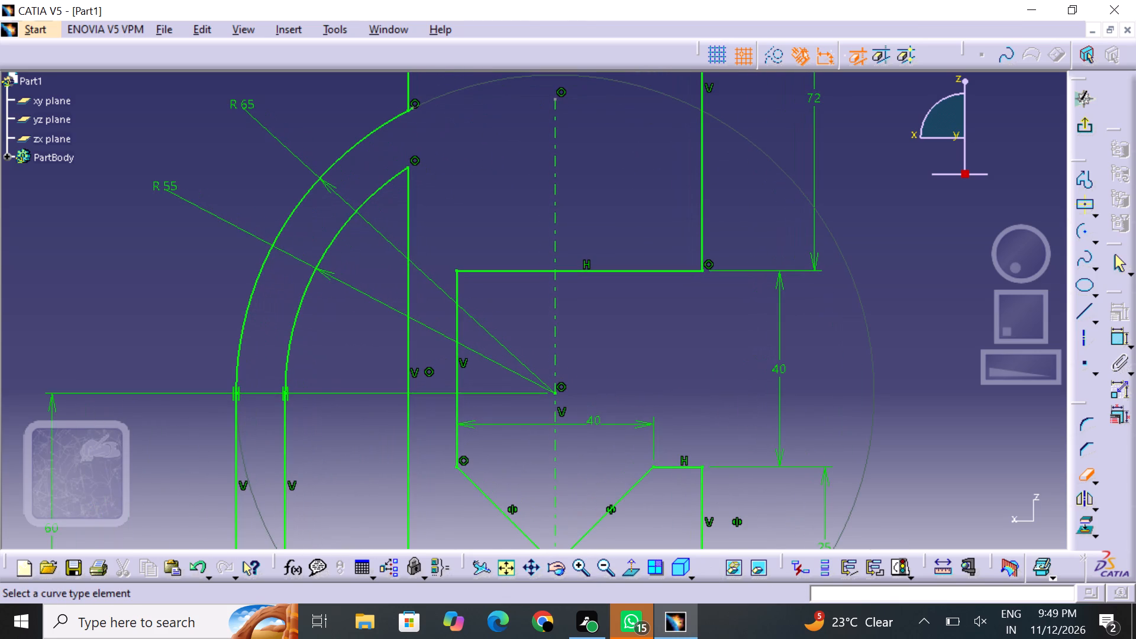
pyautogui.click(414, 108)
pyautogui.click(409, 109)
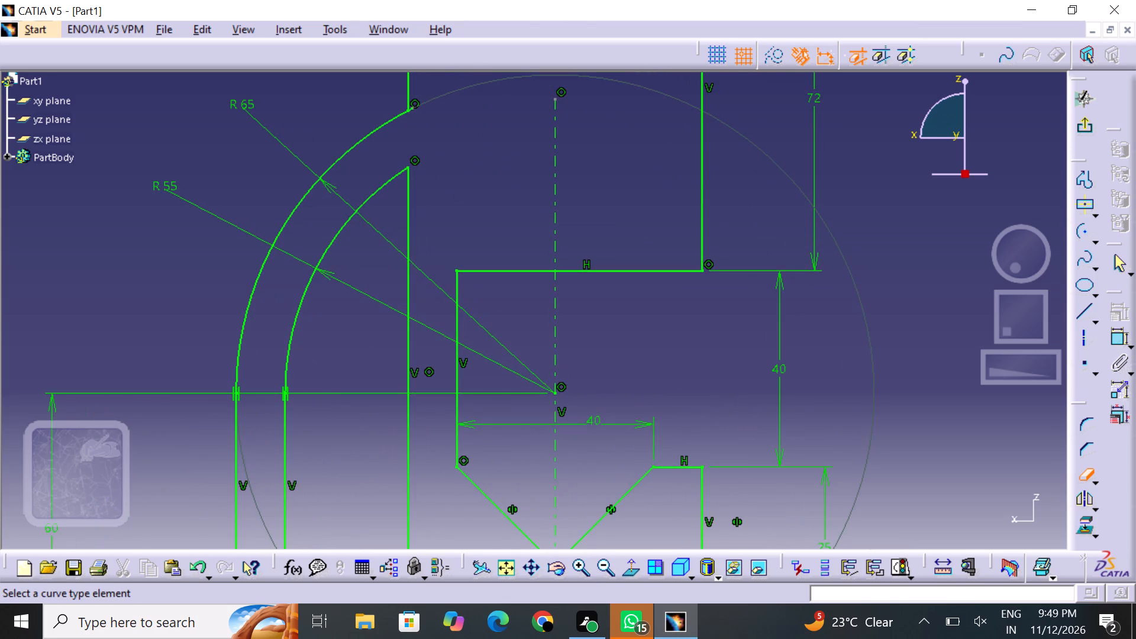
pyautogui.click(411, 106)
pyautogui.click(569, 563)
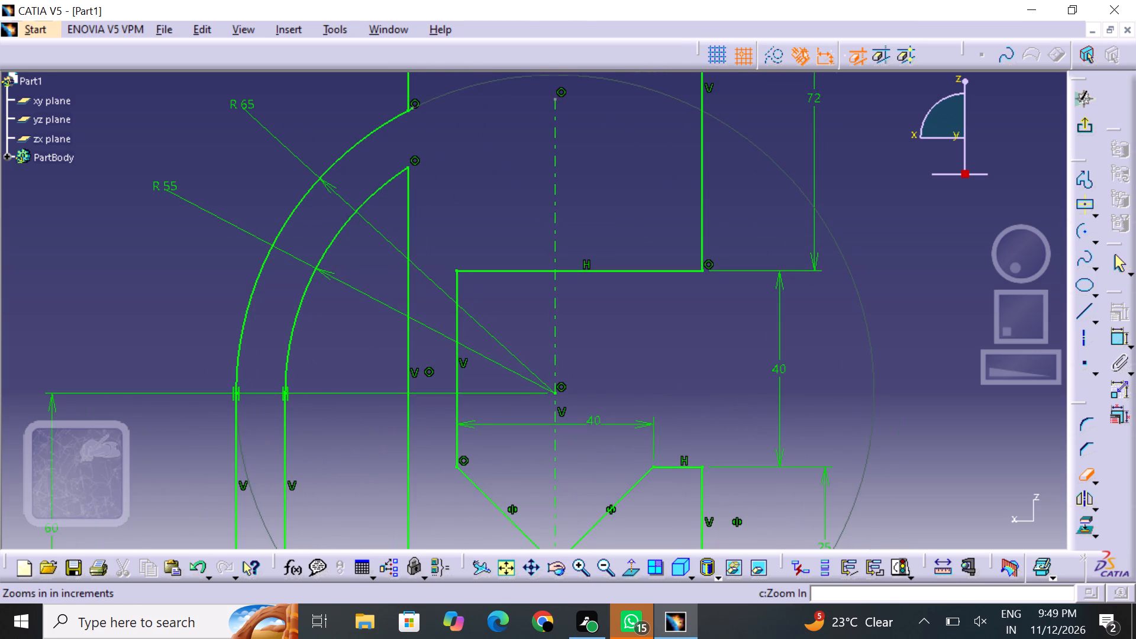
pyautogui.scroll(1, 422, 102)
pyautogui.moveTo(422, 100); pyautogui.dragTo(475, 297, button='middle')
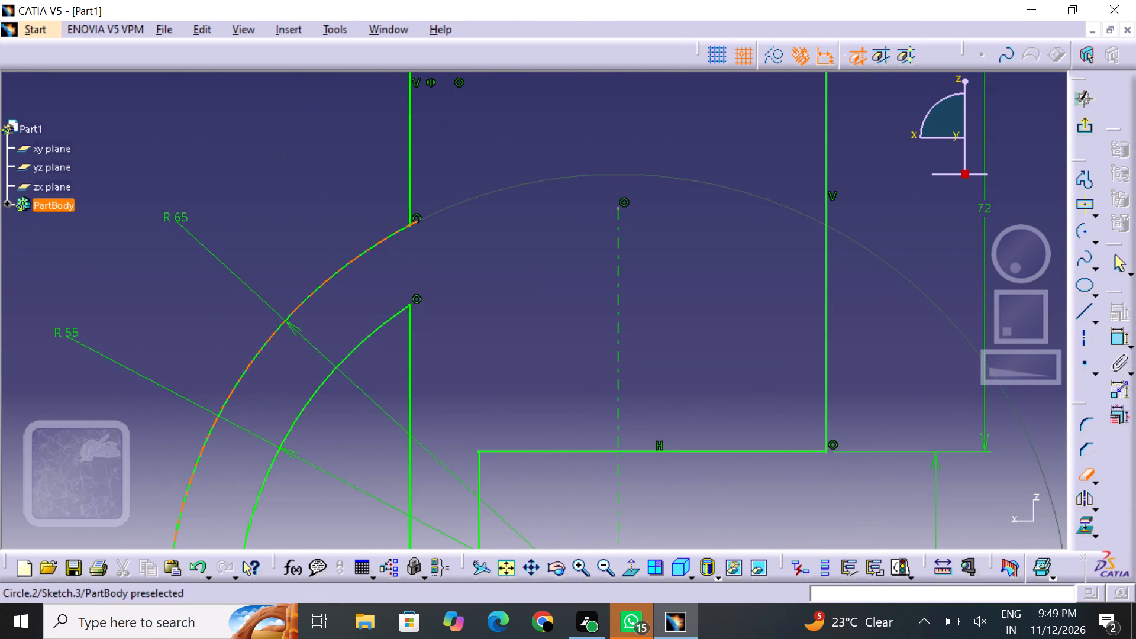
pyautogui.click(417, 222)
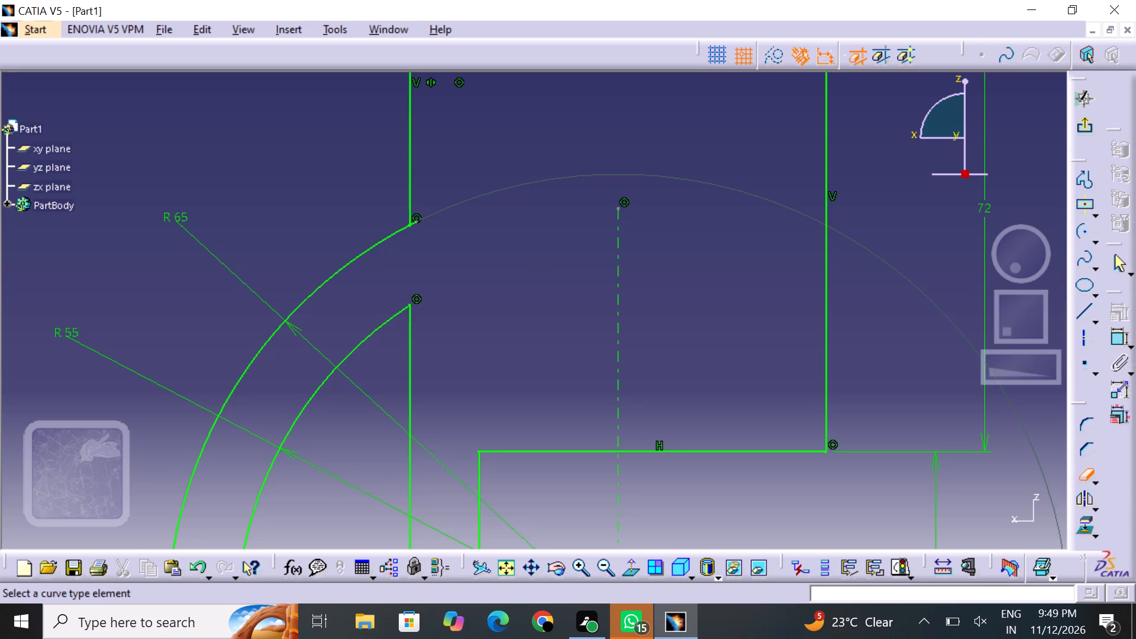
pyautogui.click(582, 566)
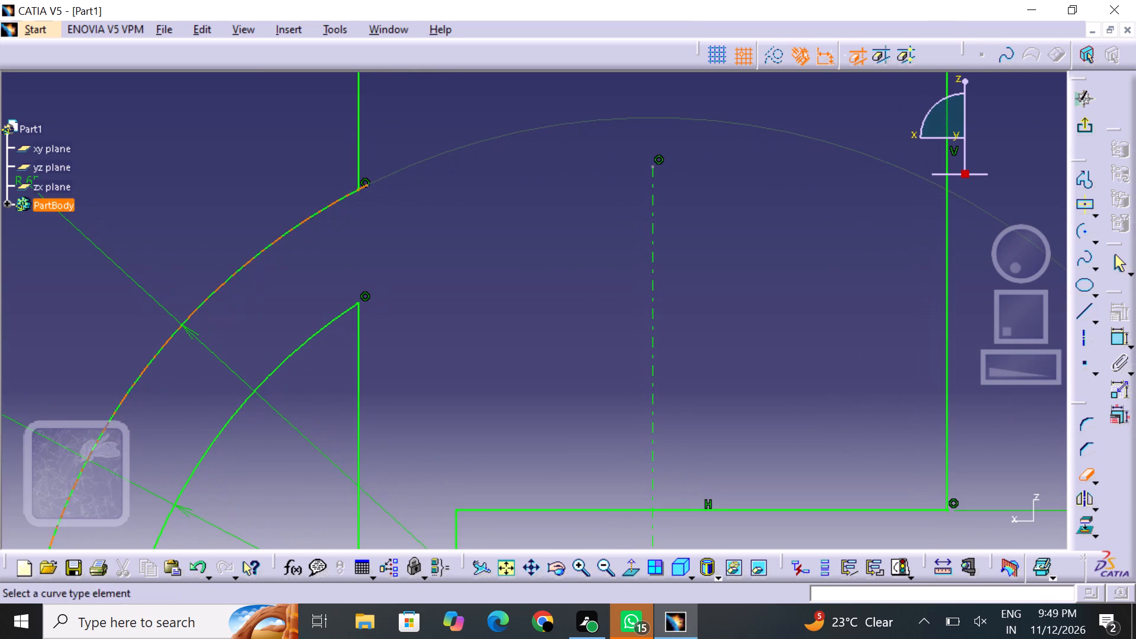
pyautogui.click(366, 186)
pyautogui.click(366, 189)
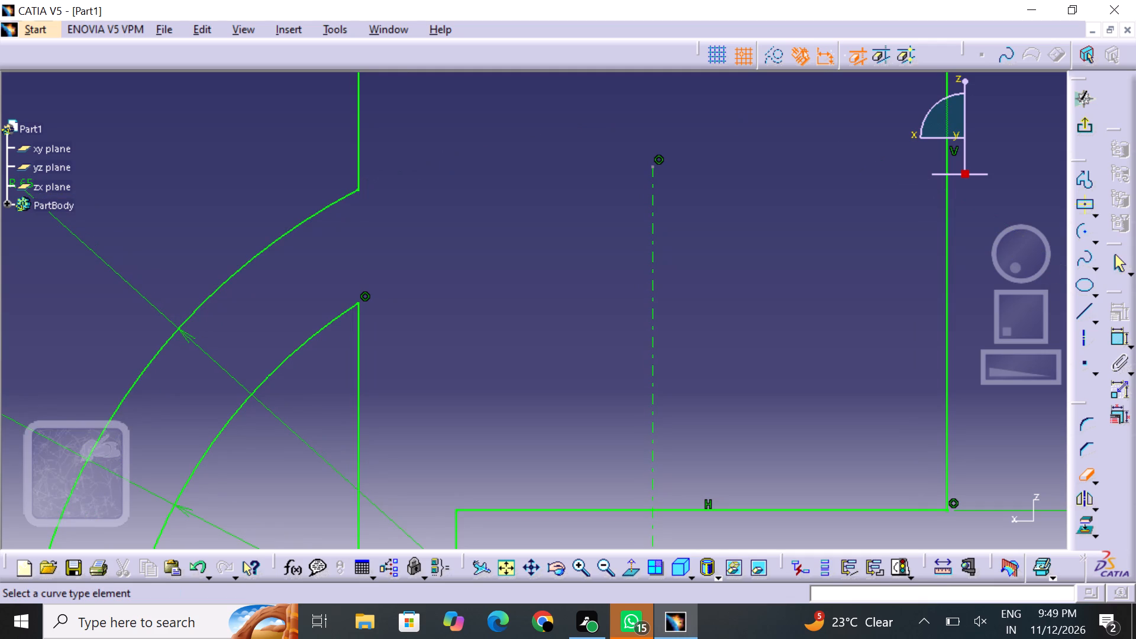
pyautogui.click(1082, 468)
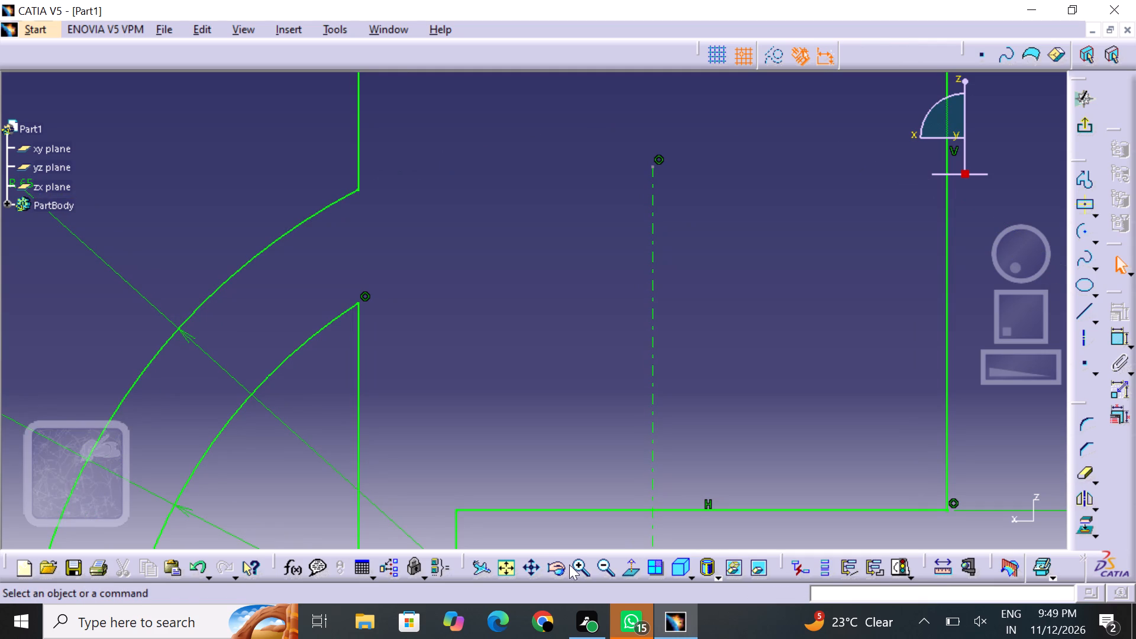
# Add a freehand corner of about 2.1 mm radius between the inner 55 mm arc and the notch profile's vertical side.
pyautogui.click(605, 566)
pyautogui.click(605, 565)
pyautogui.click(605, 566)
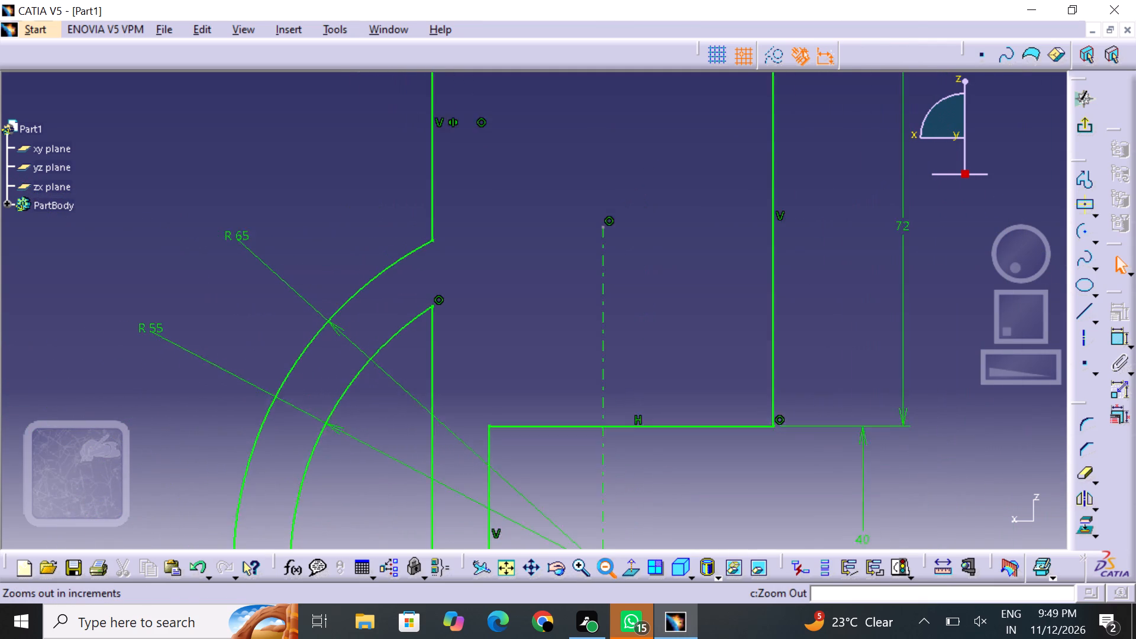
pyautogui.click(600, 561)
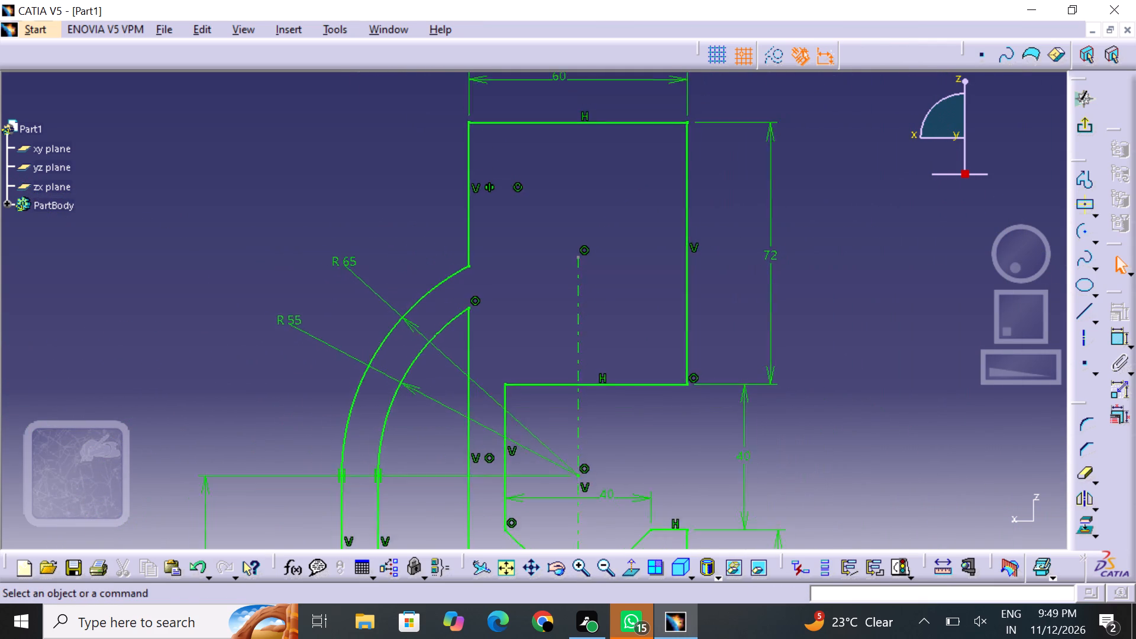
pyautogui.click(588, 559)
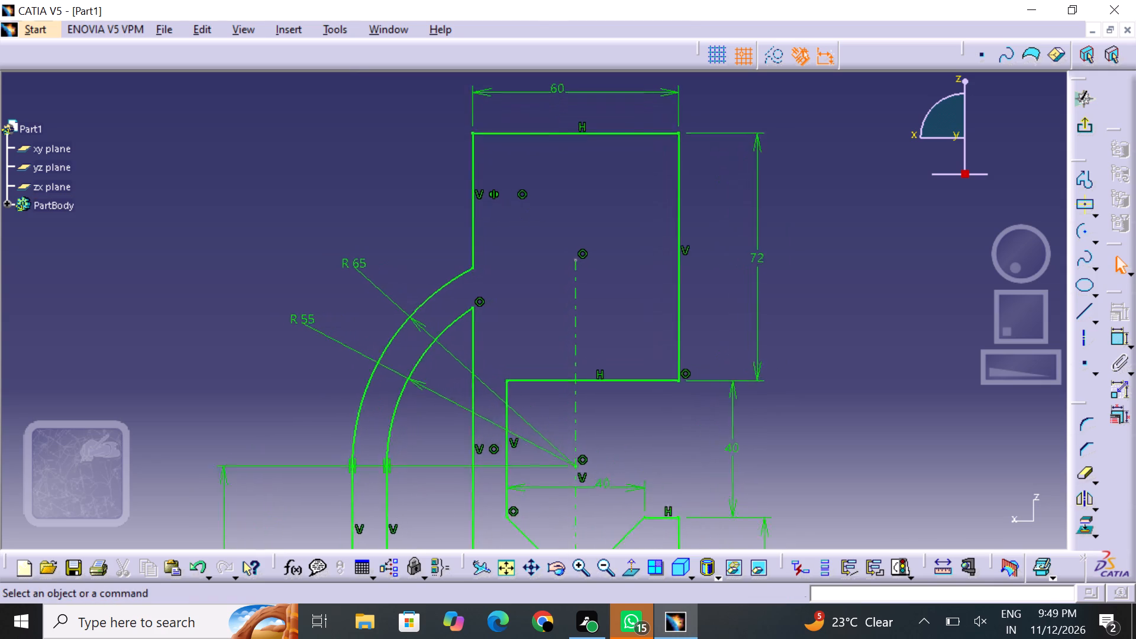
pyautogui.moveTo(597, 477); pyautogui.dragTo(586, 438)
pyautogui.moveTo(584, 431); pyautogui.dragTo(570, 394, button='middle')
pyautogui.click(692, 436)
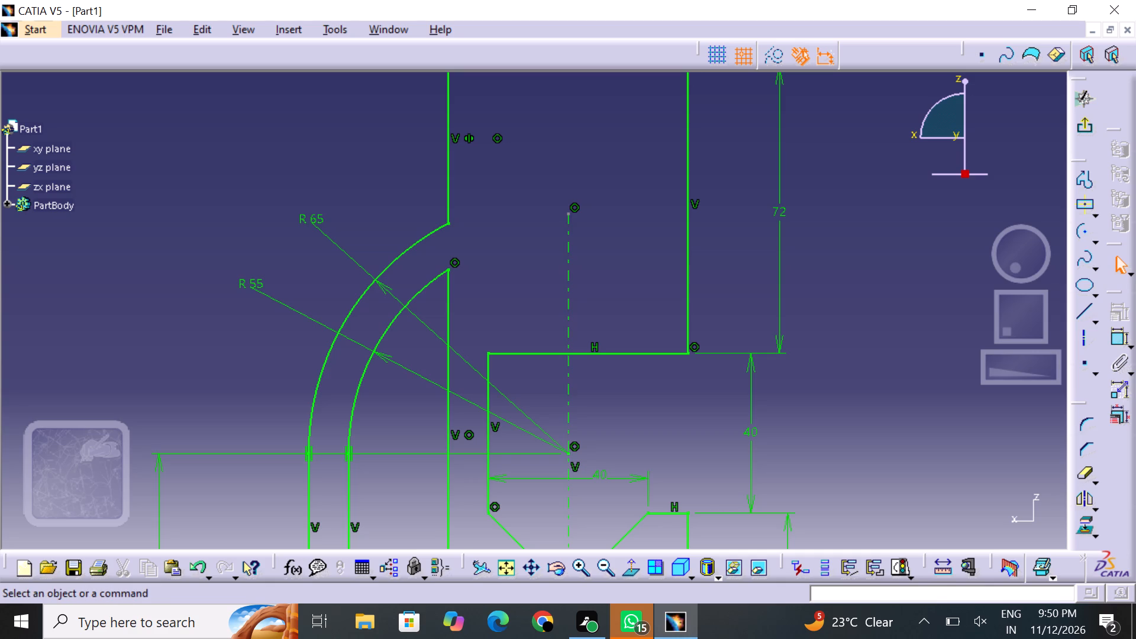
pyautogui.click(1083, 431)
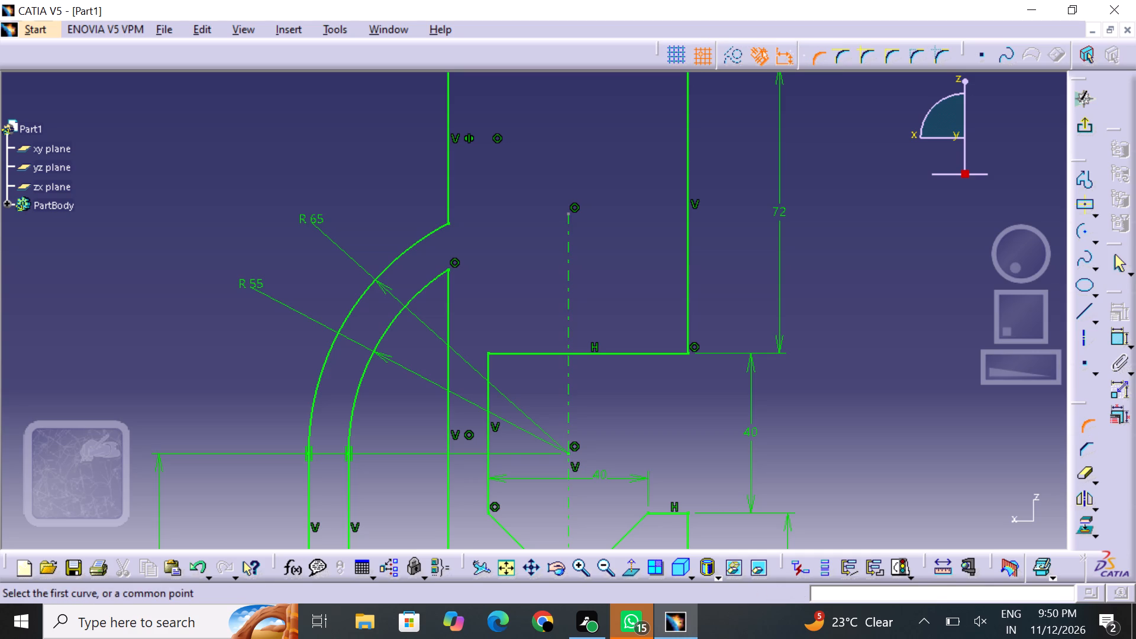
pyautogui.click(435, 280)
pyautogui.click(449, 280)
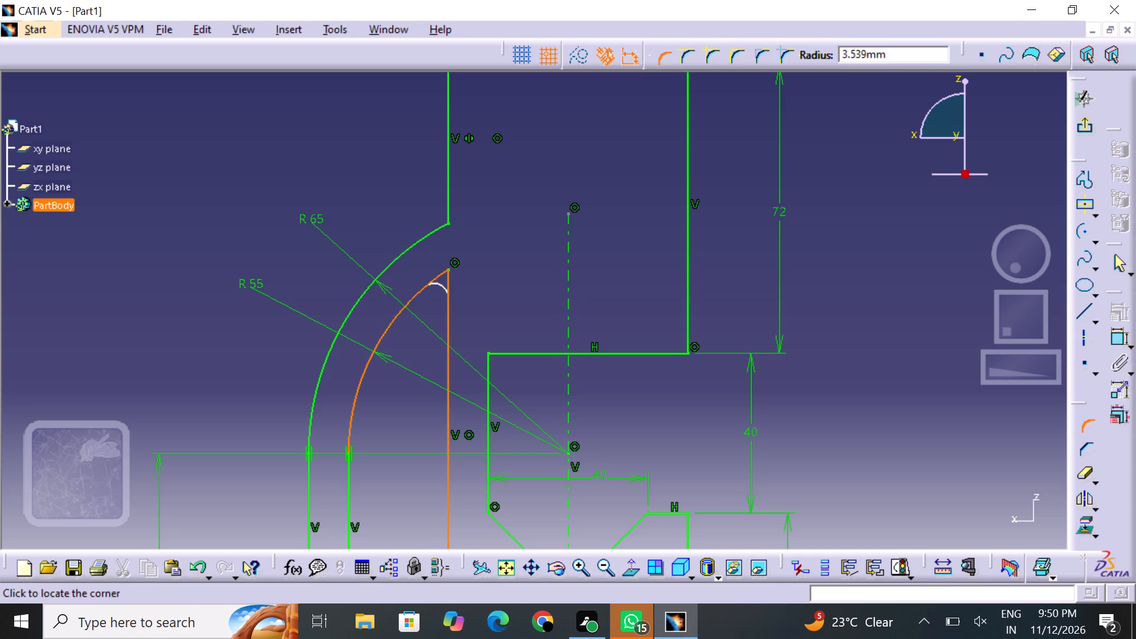
pyautogui.click(440, 276)
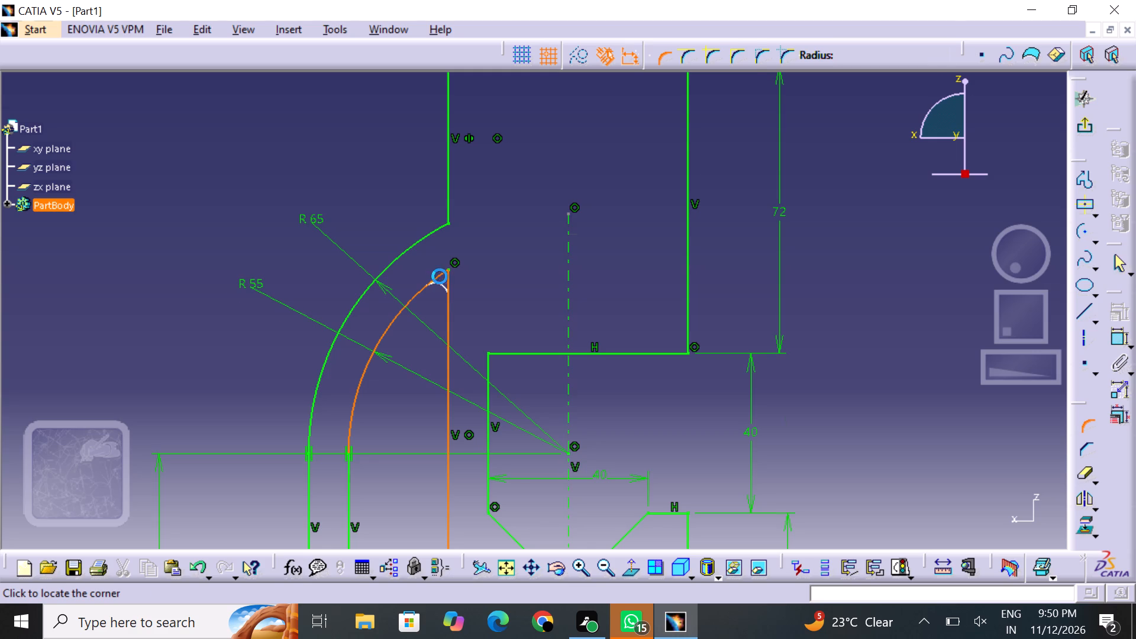
# Set the radius of the corner between the inner arc and the vertical side to 5 mm.
pyautogui.doubleClick(440, 281)
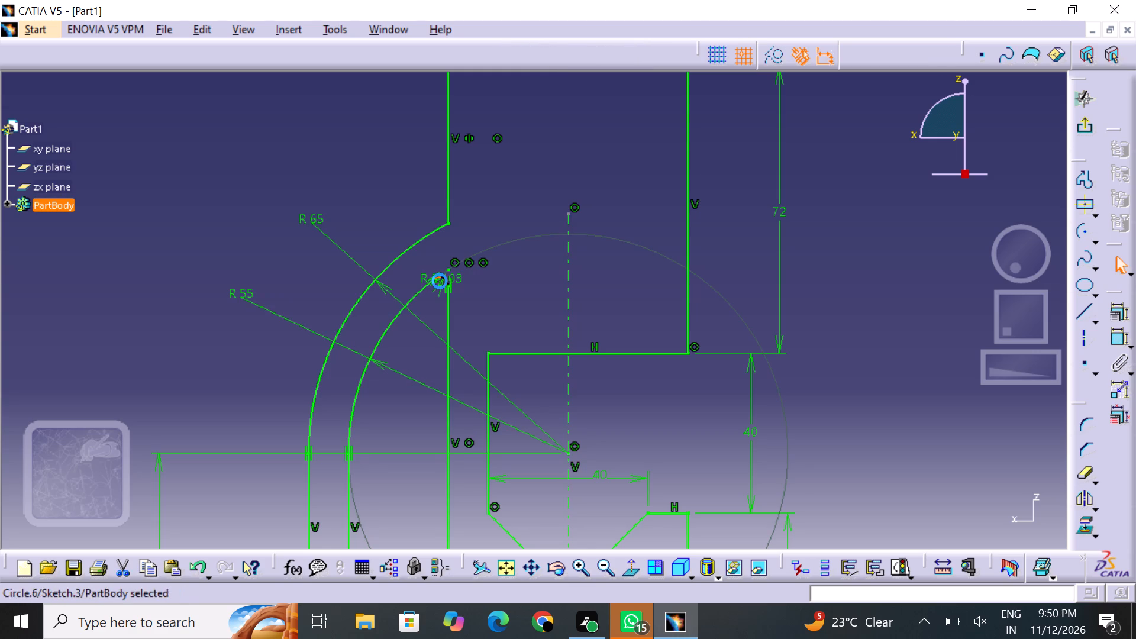
pyautogui.click(476, 286)
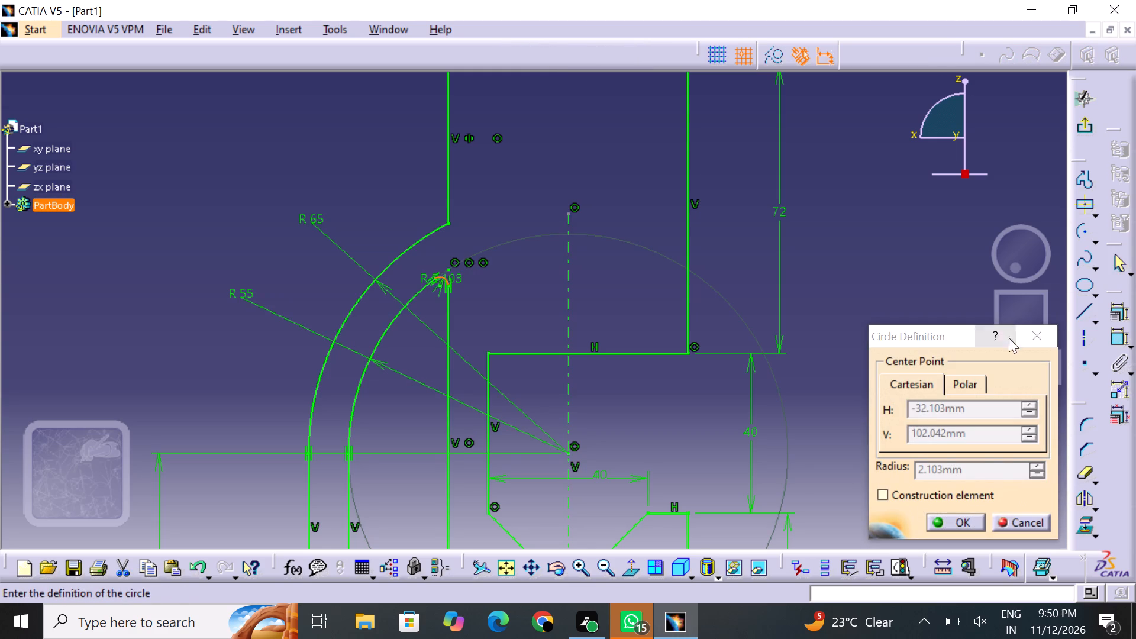
pyautogui.click(1046, 341)
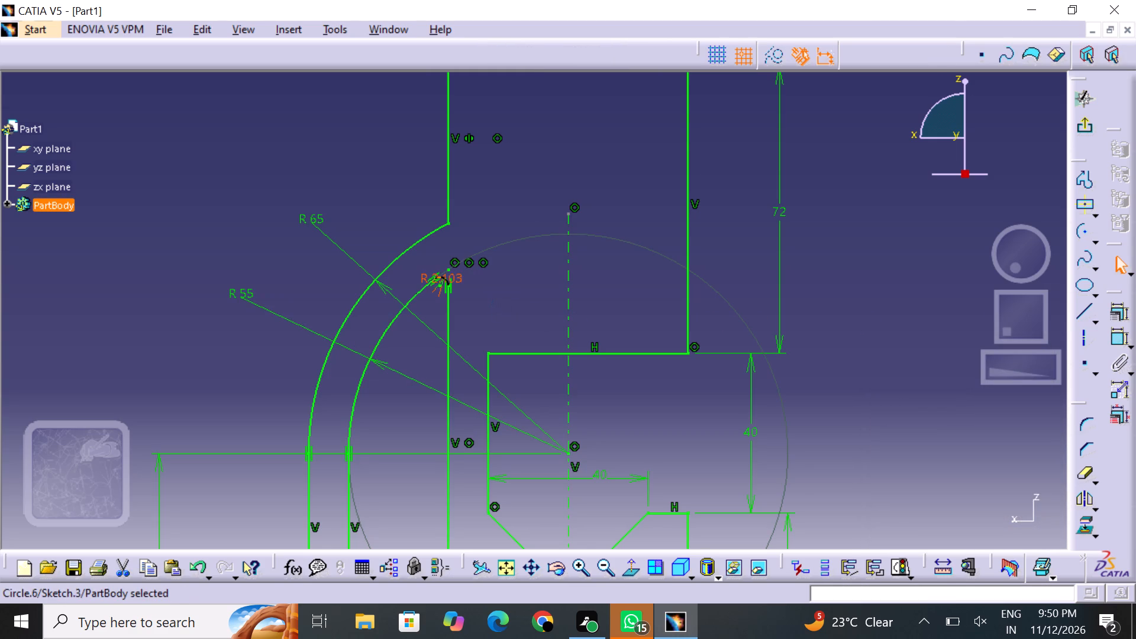
pyautogui.doubleClick(459, 276)
pyautogui.press('BackSpace')
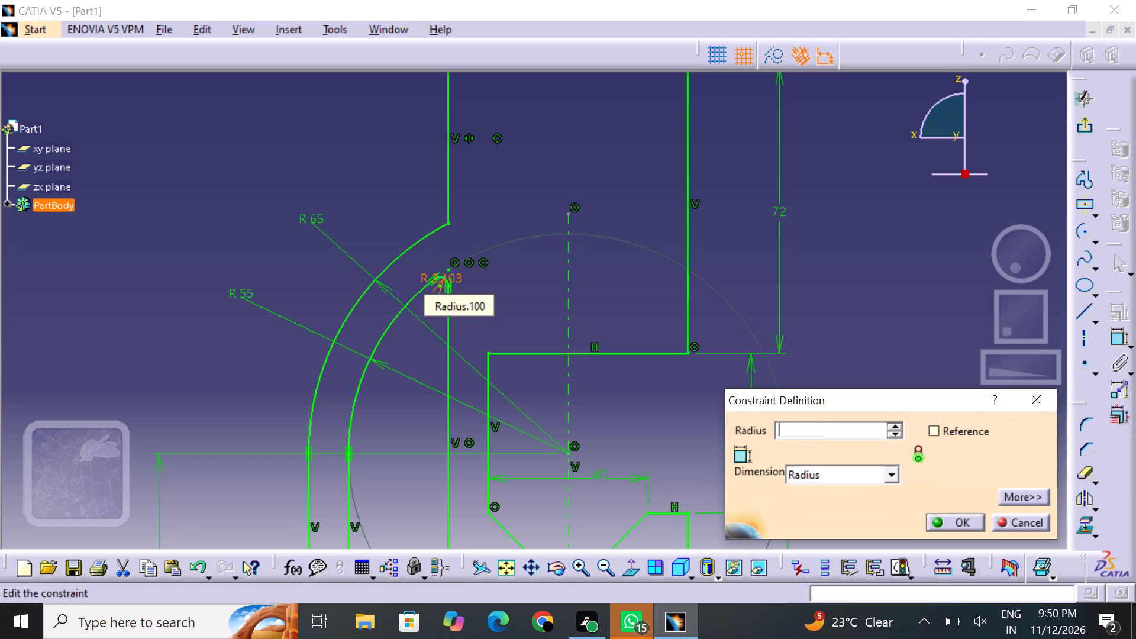
pyautogui.press('5')
pyautogui.press('Return')
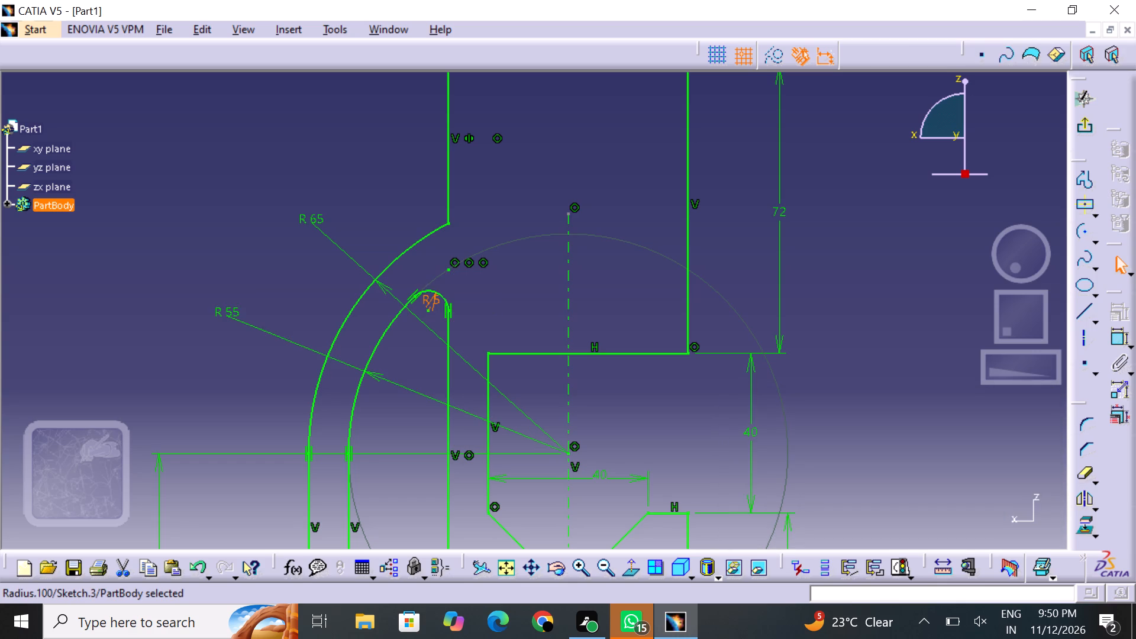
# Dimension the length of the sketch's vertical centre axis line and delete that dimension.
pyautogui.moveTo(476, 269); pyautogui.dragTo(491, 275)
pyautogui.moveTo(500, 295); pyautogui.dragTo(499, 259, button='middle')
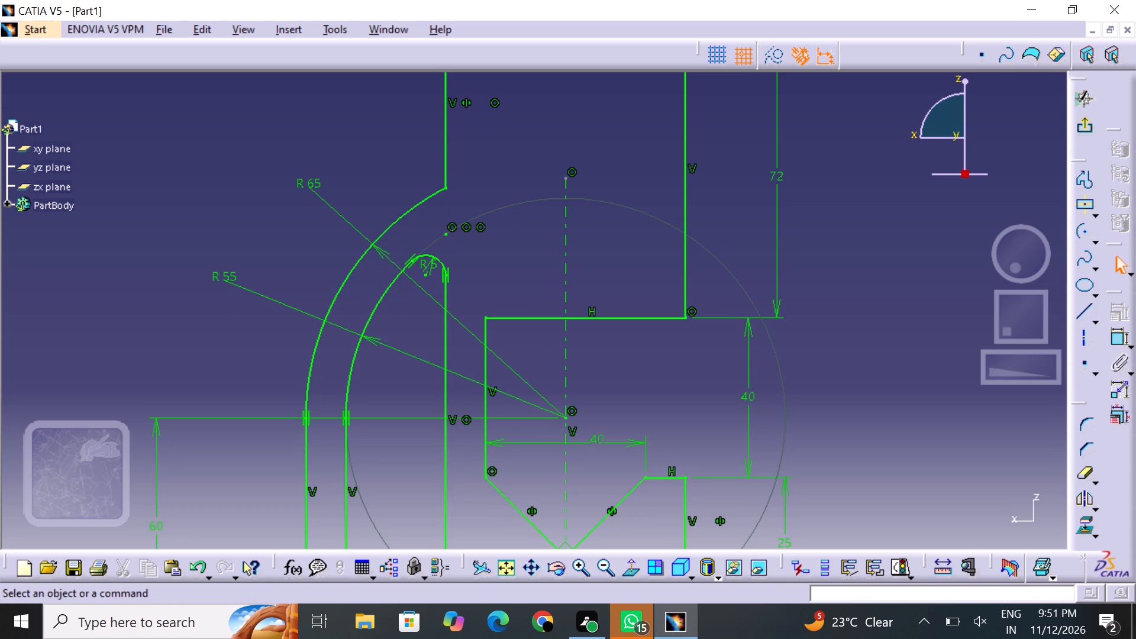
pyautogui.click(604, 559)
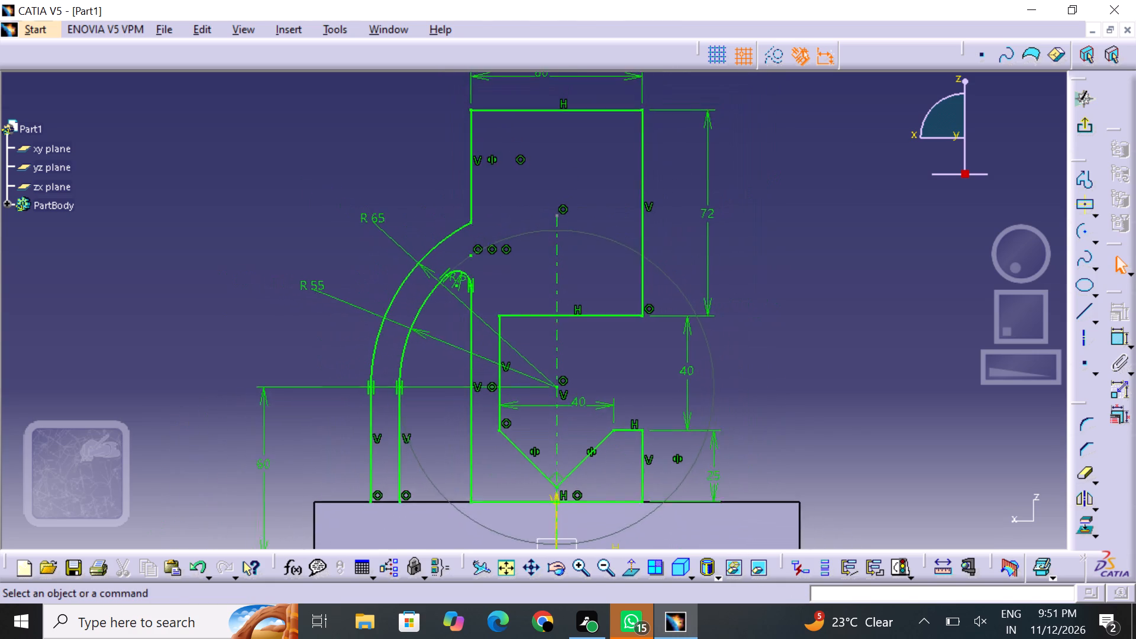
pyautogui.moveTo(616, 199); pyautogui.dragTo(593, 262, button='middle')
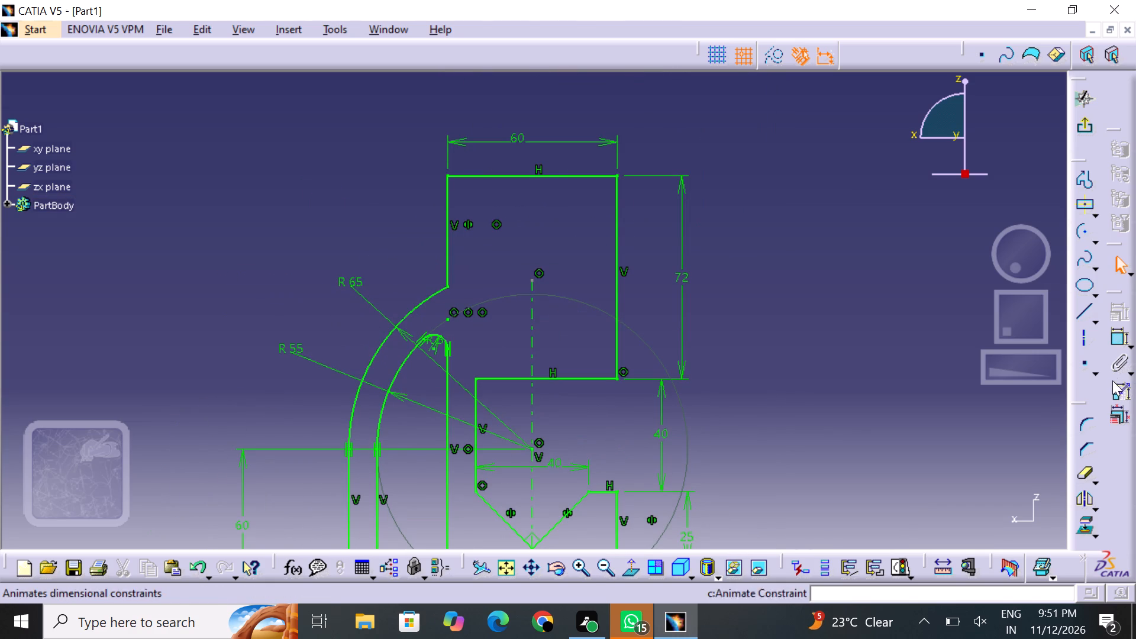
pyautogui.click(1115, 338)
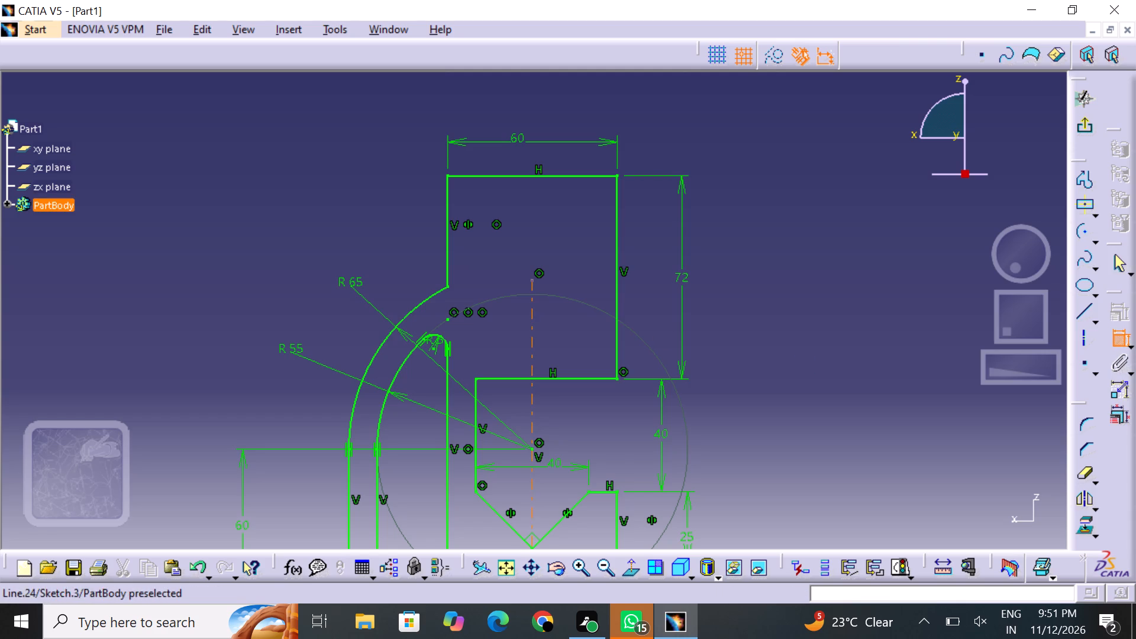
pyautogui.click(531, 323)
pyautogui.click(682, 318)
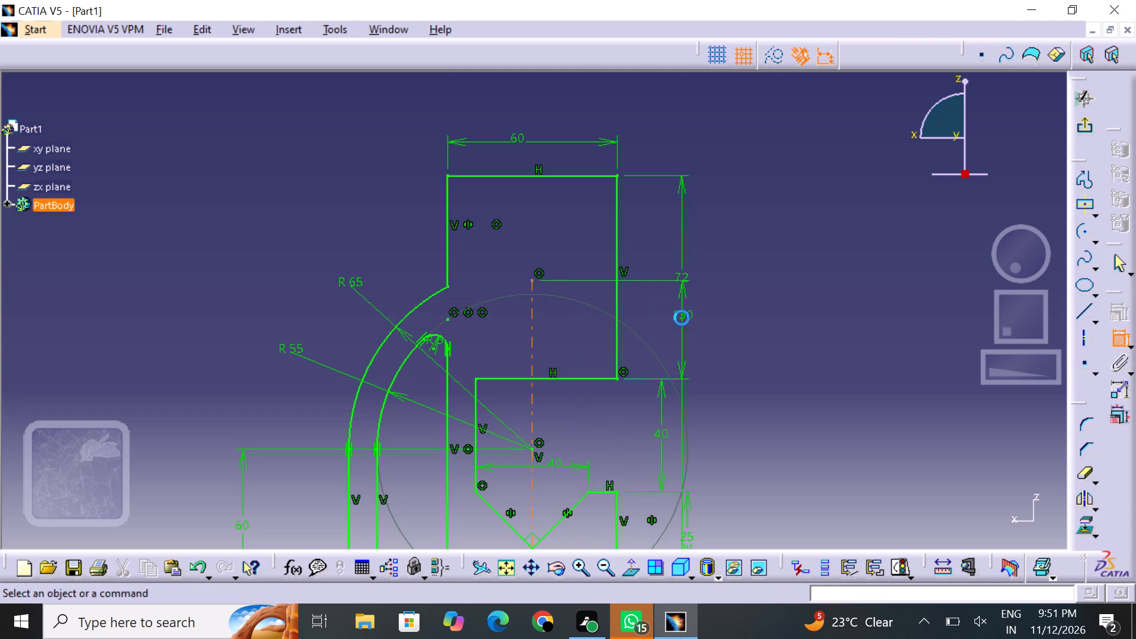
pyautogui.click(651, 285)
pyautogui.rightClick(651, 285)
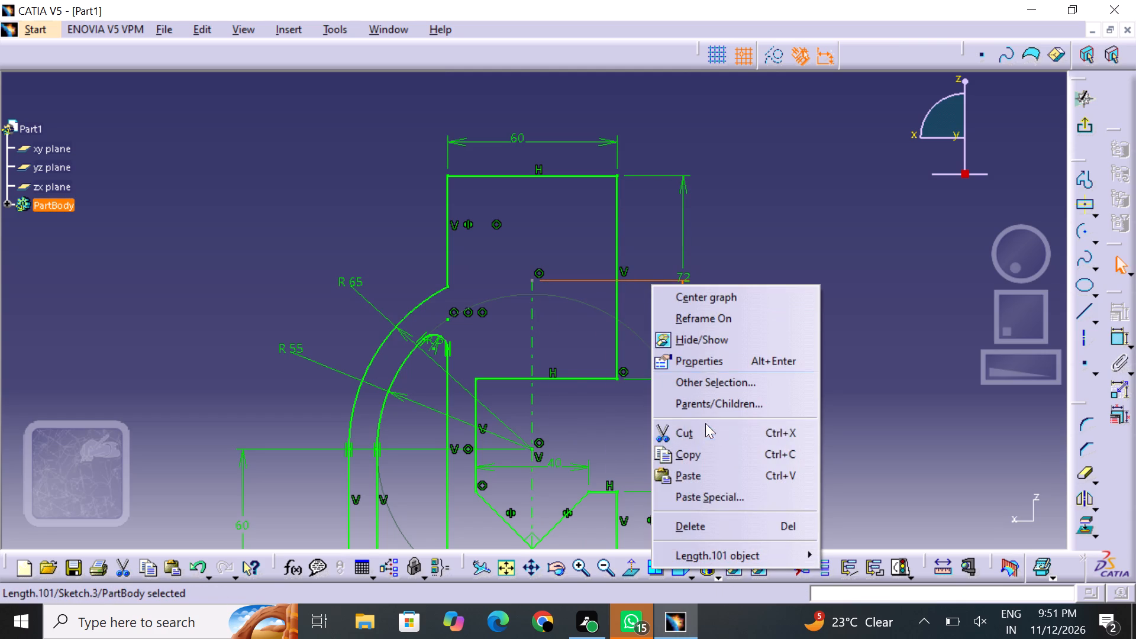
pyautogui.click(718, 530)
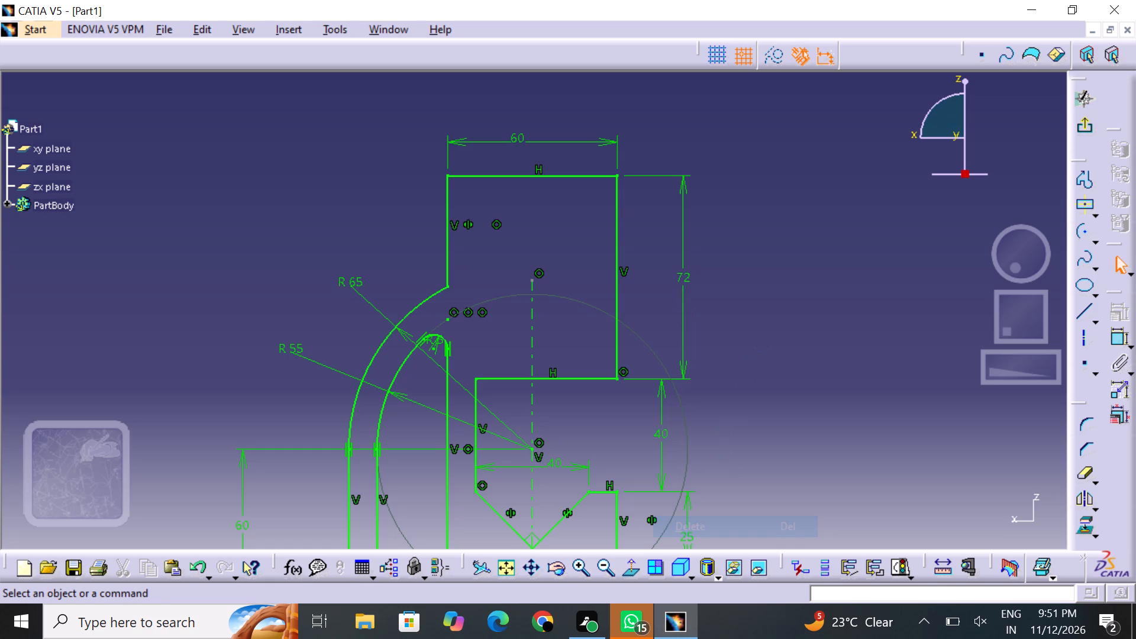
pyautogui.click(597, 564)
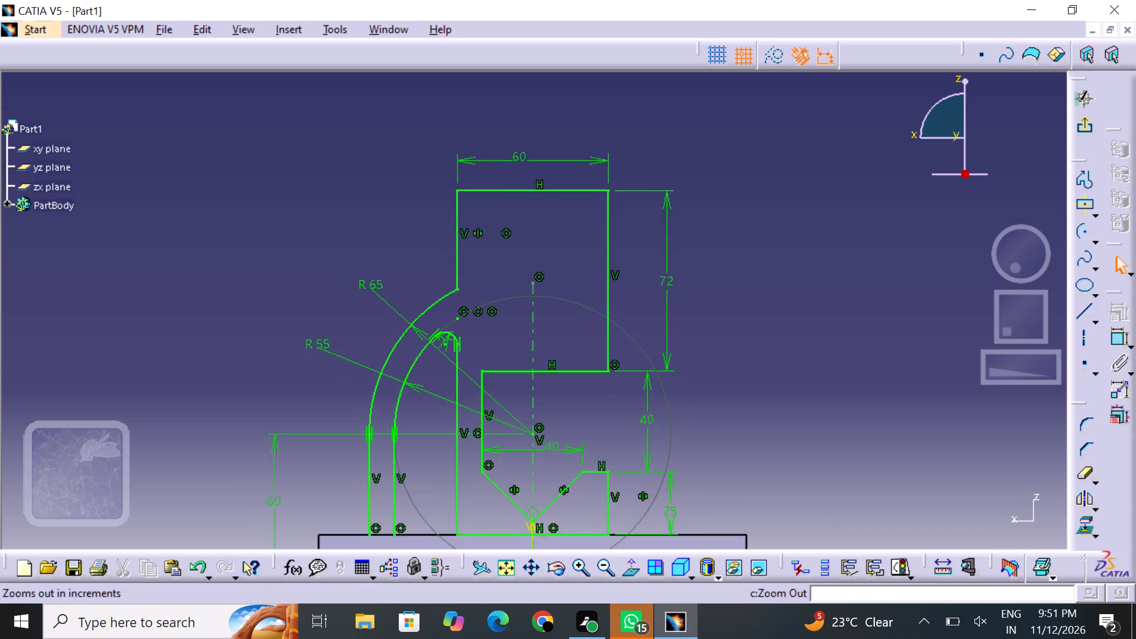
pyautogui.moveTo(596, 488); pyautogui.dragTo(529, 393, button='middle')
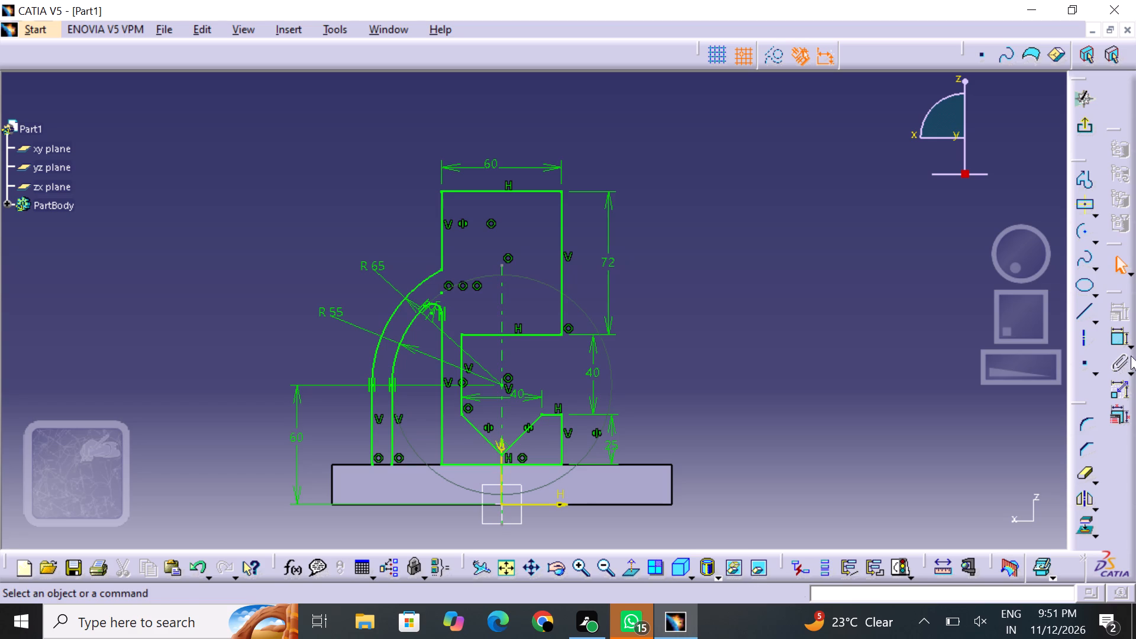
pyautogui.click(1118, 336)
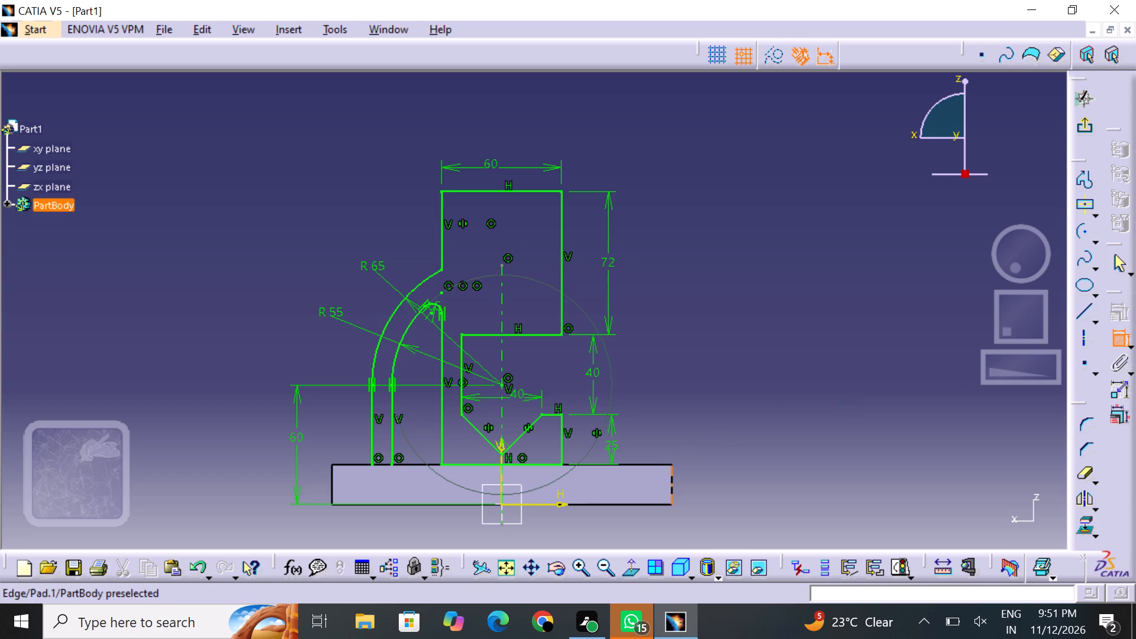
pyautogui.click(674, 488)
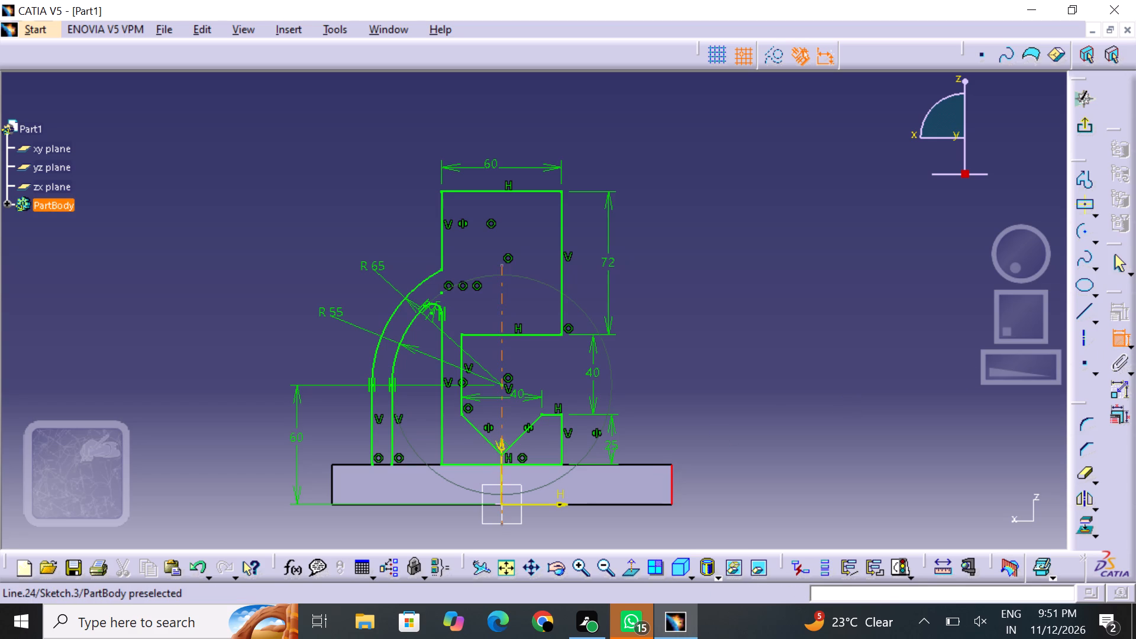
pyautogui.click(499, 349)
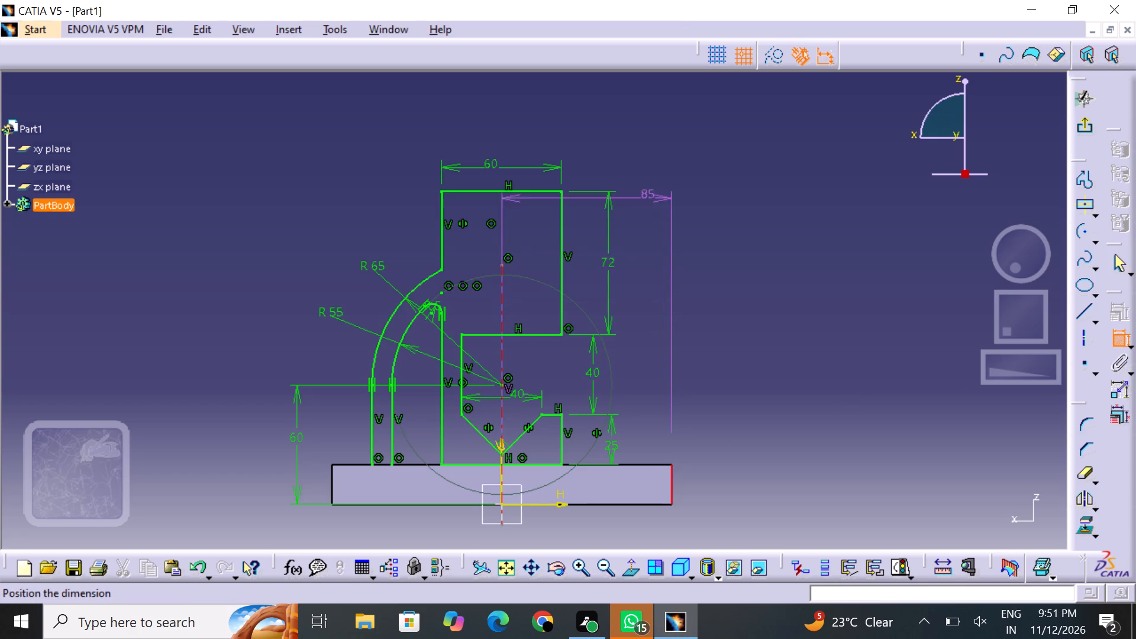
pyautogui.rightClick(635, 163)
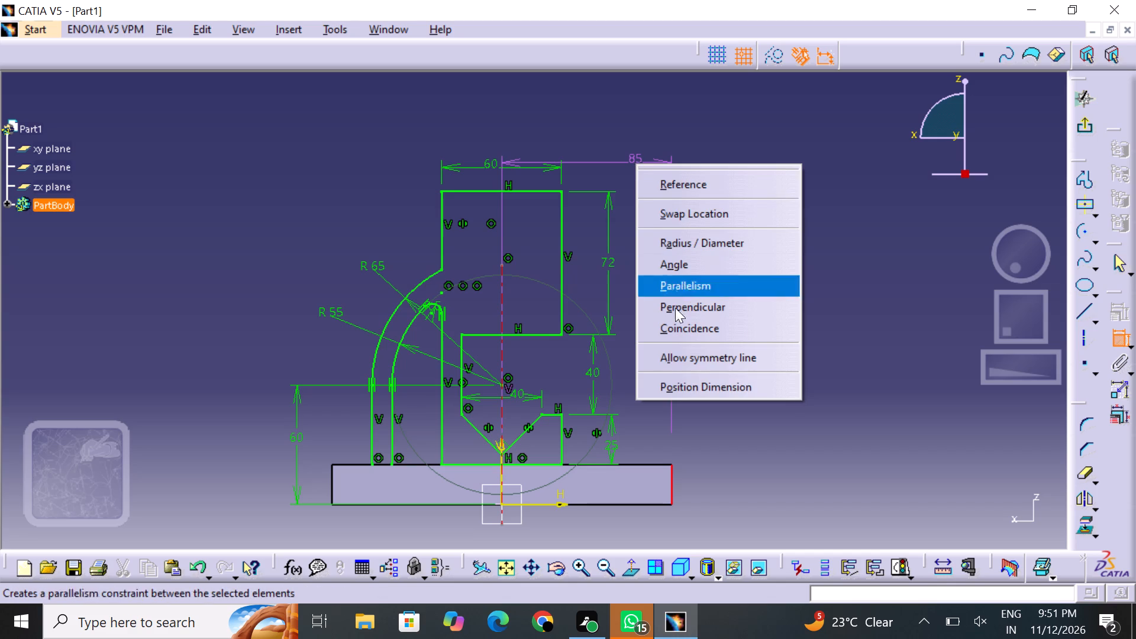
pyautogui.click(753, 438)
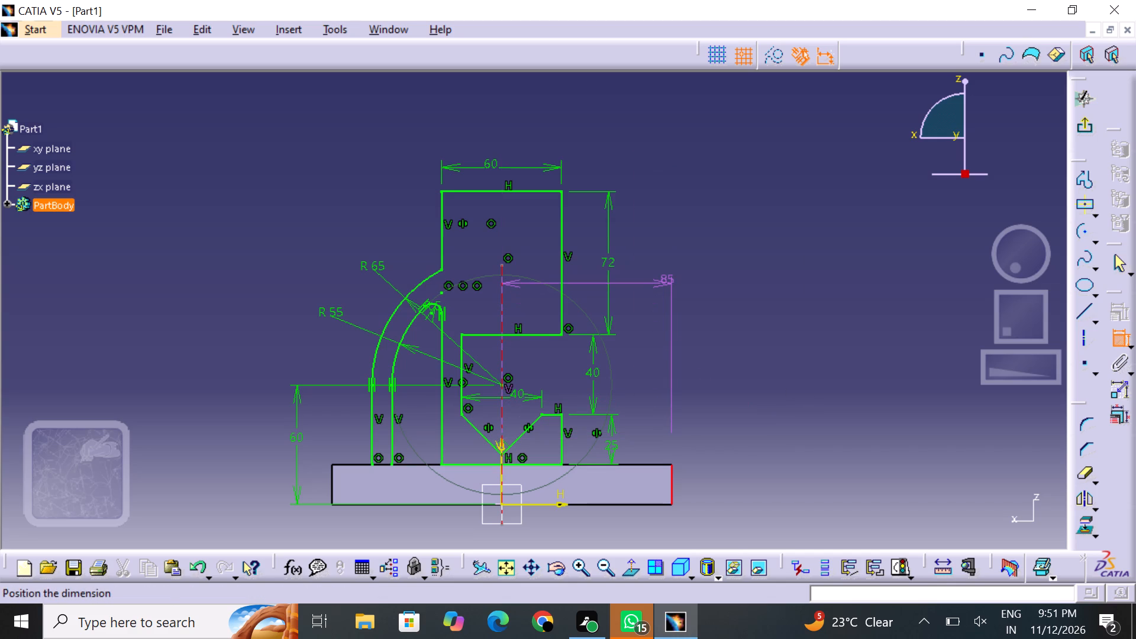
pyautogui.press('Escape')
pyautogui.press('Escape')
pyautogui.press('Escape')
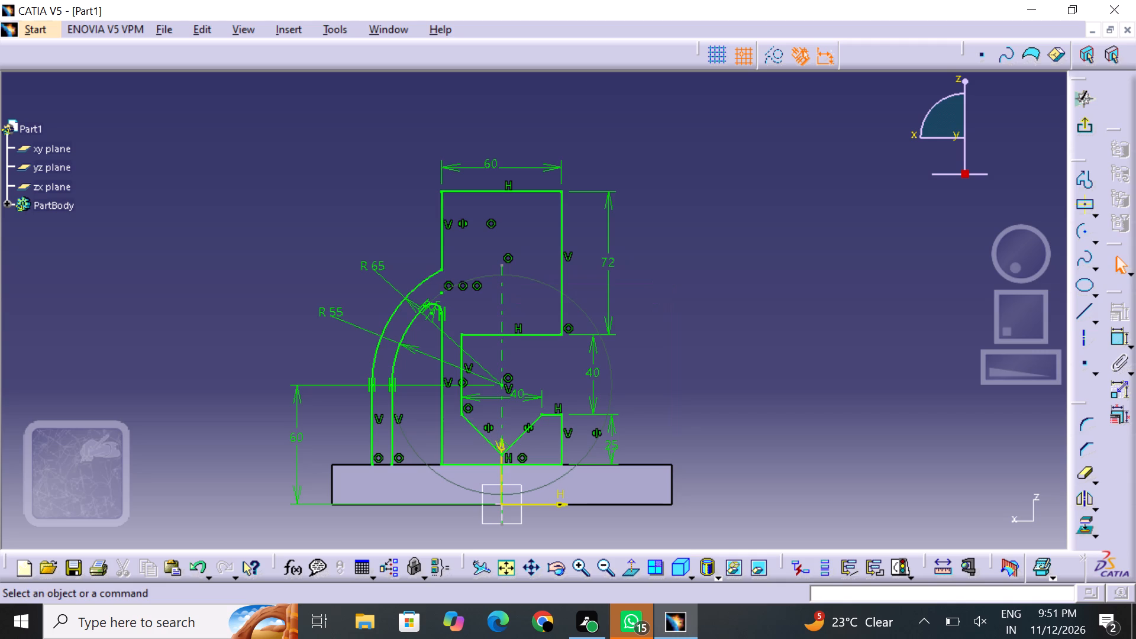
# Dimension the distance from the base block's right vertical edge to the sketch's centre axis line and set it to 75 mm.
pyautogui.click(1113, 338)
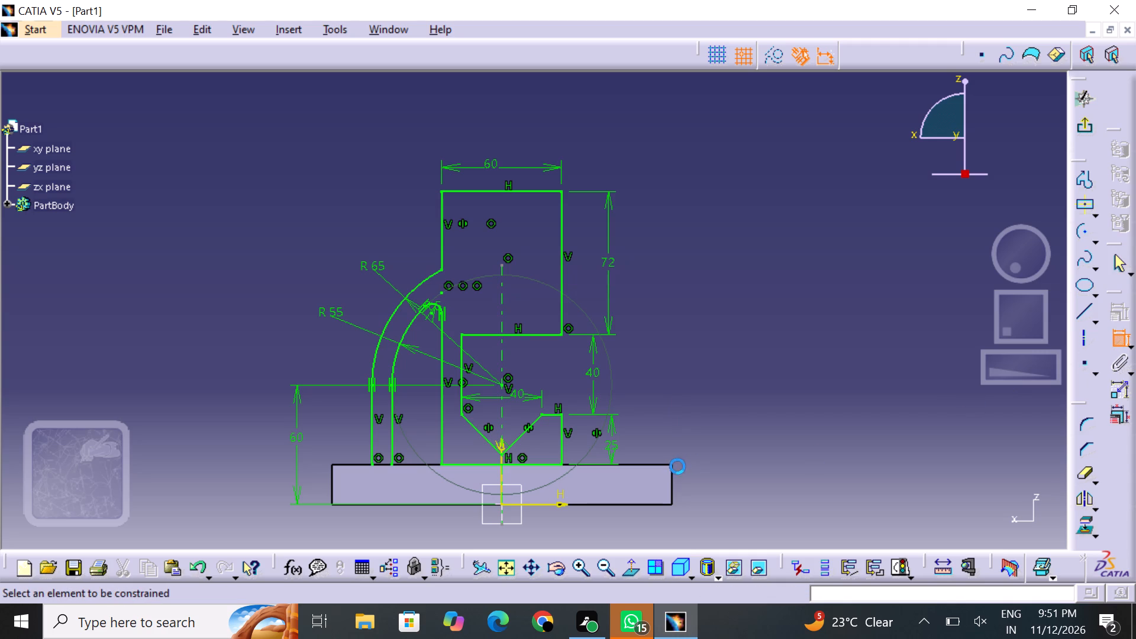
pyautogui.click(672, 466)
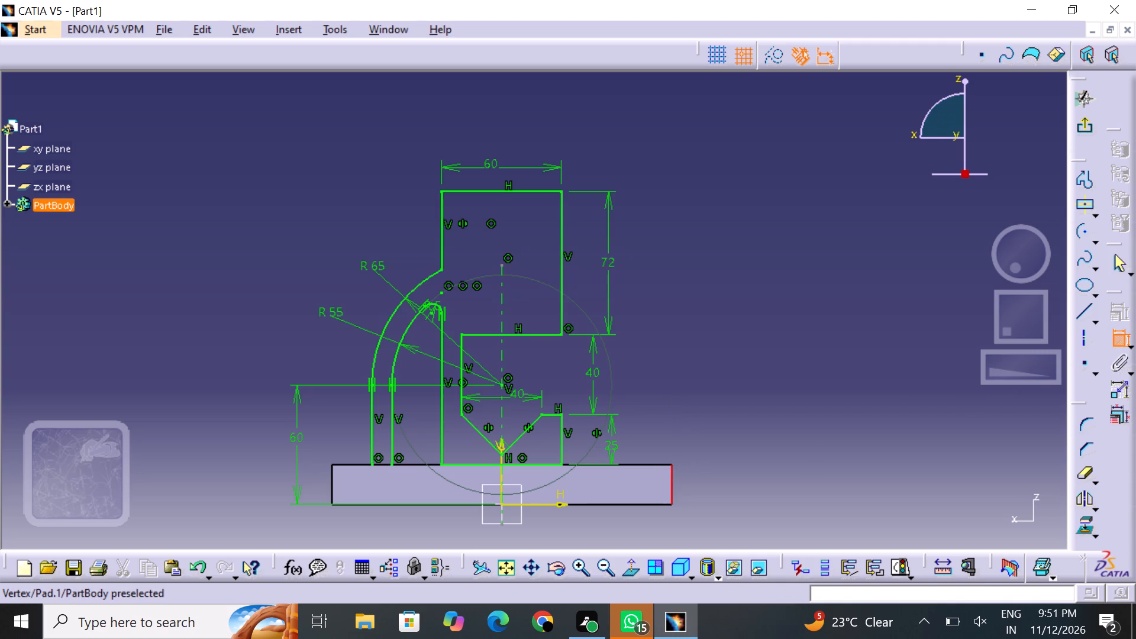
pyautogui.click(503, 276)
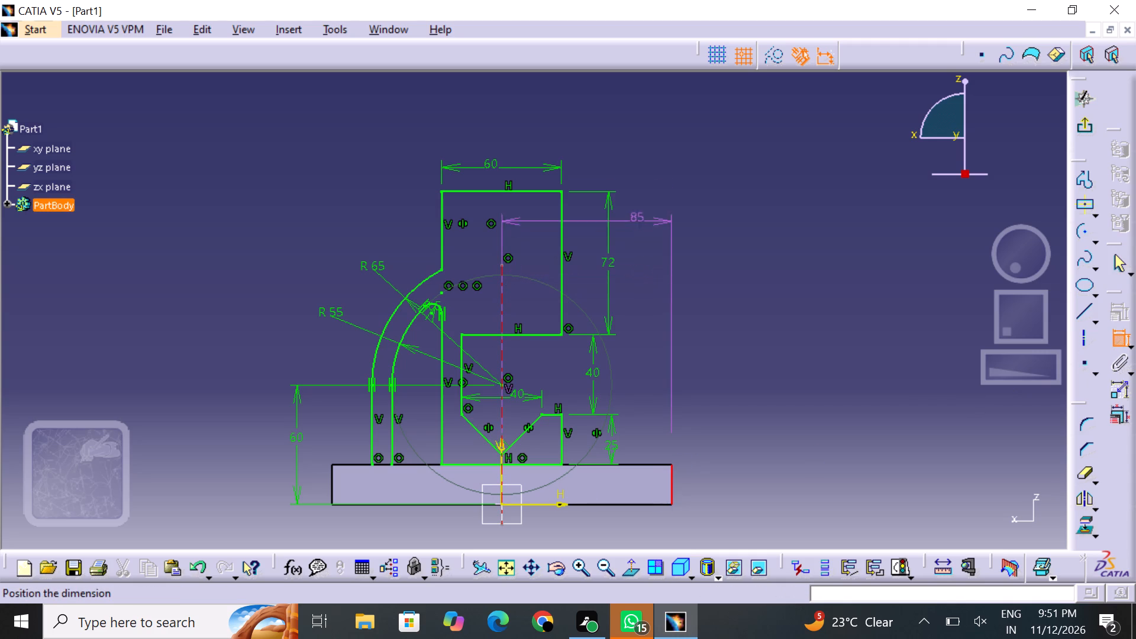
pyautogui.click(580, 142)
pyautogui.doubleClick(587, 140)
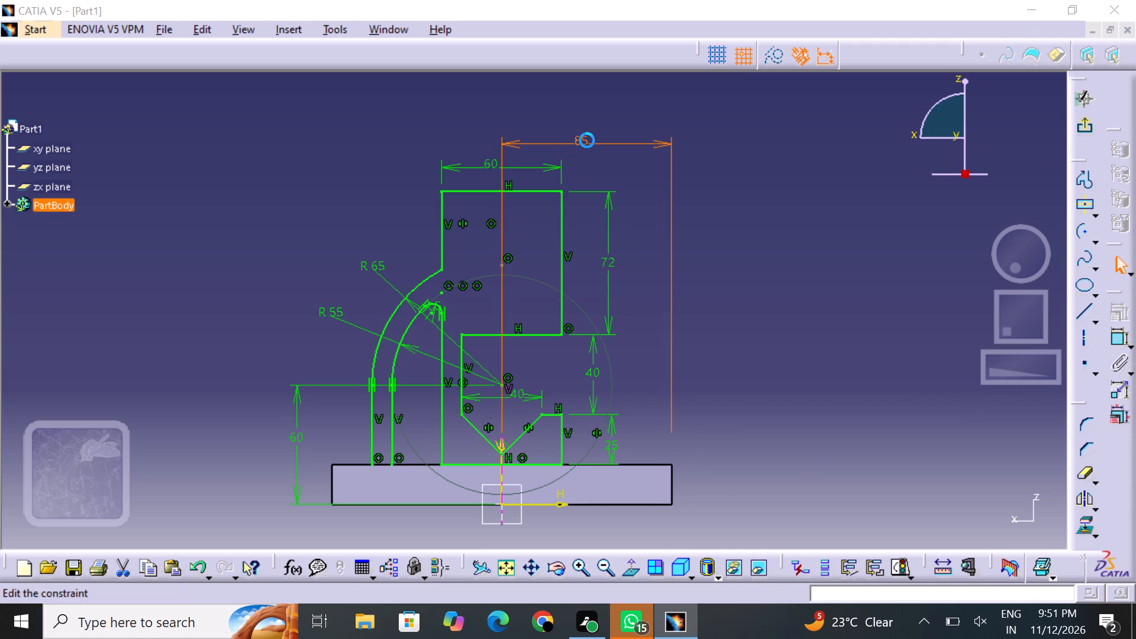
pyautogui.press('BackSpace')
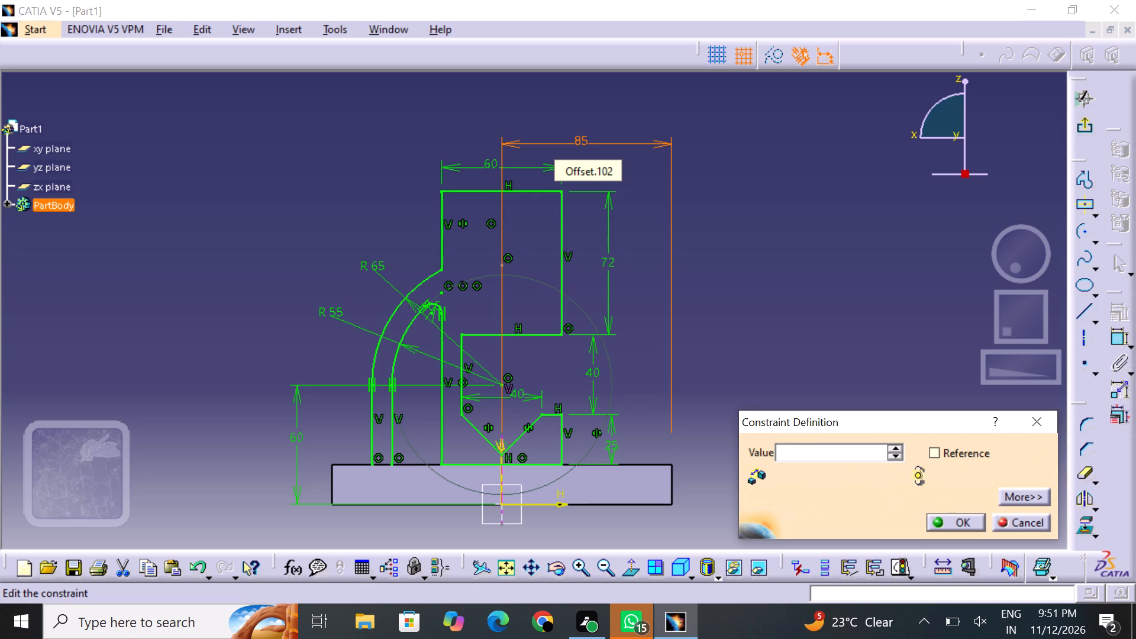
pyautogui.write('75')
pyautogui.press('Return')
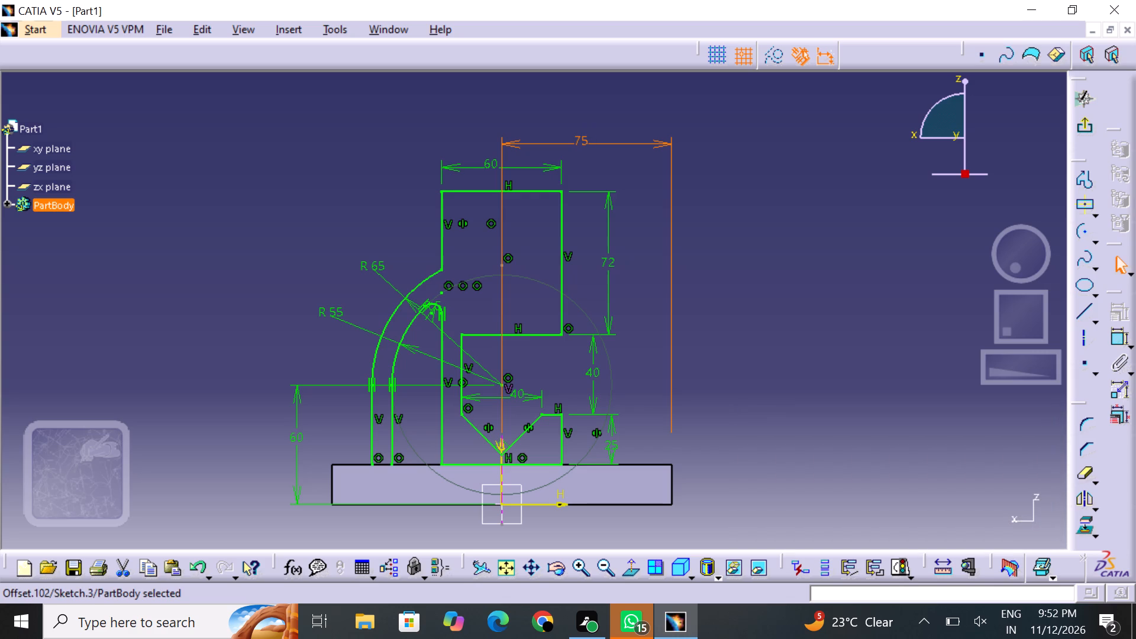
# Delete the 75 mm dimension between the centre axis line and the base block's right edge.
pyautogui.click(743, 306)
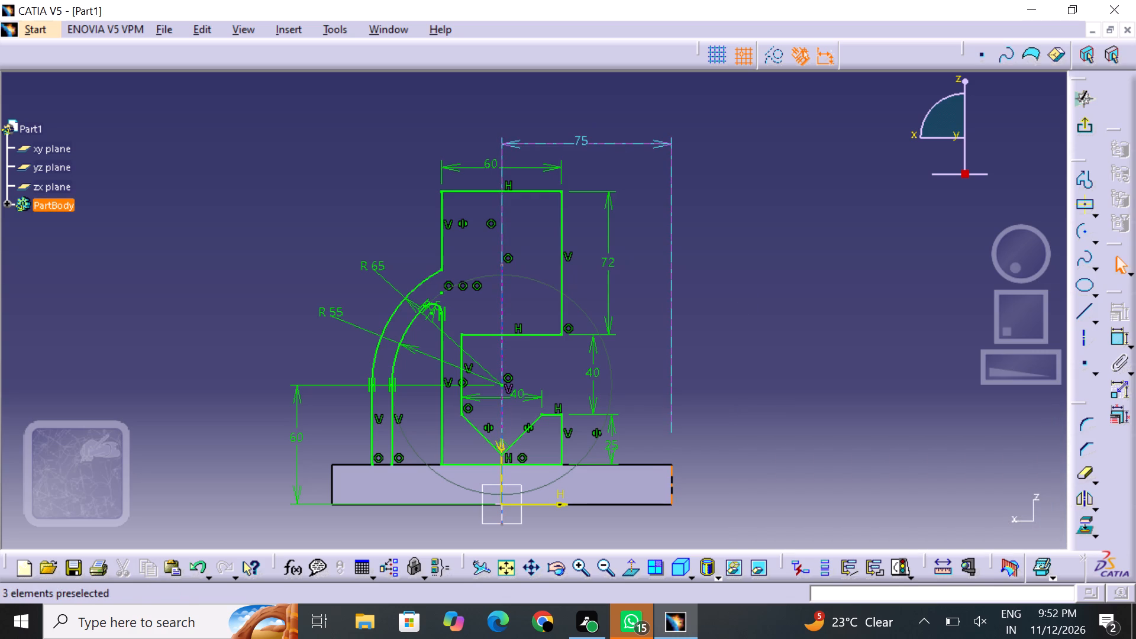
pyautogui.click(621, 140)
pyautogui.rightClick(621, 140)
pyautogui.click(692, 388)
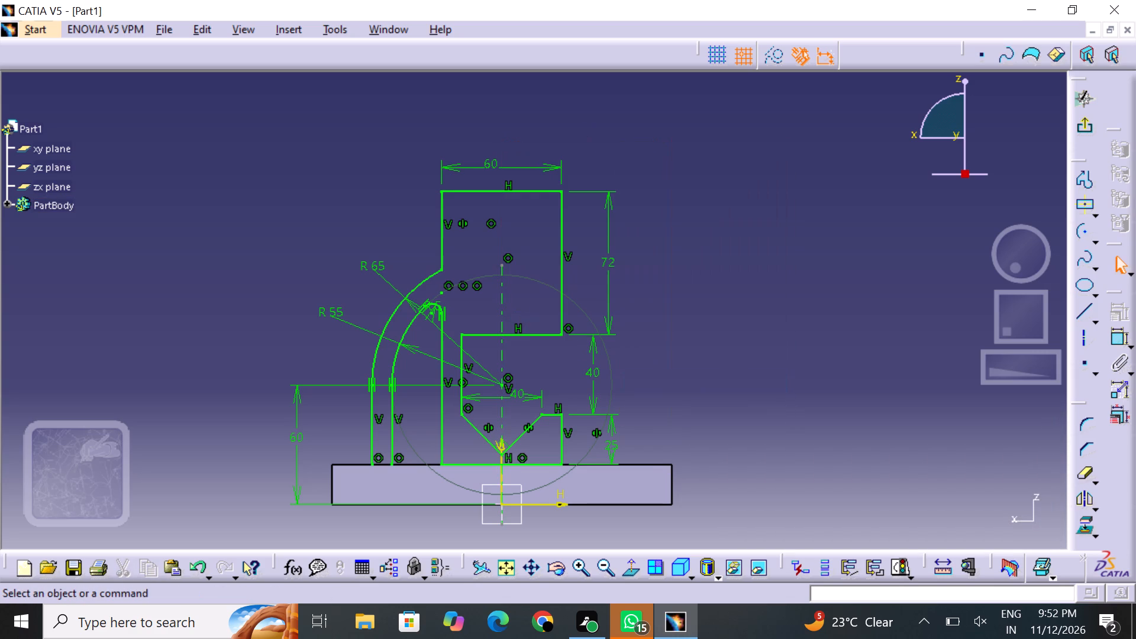
# Delete the sketch's vertical centre axis line.
pyautogui.click(504, 298)
pyautogui.rightClick(504, 296)
pyautogui.click(601, 531)
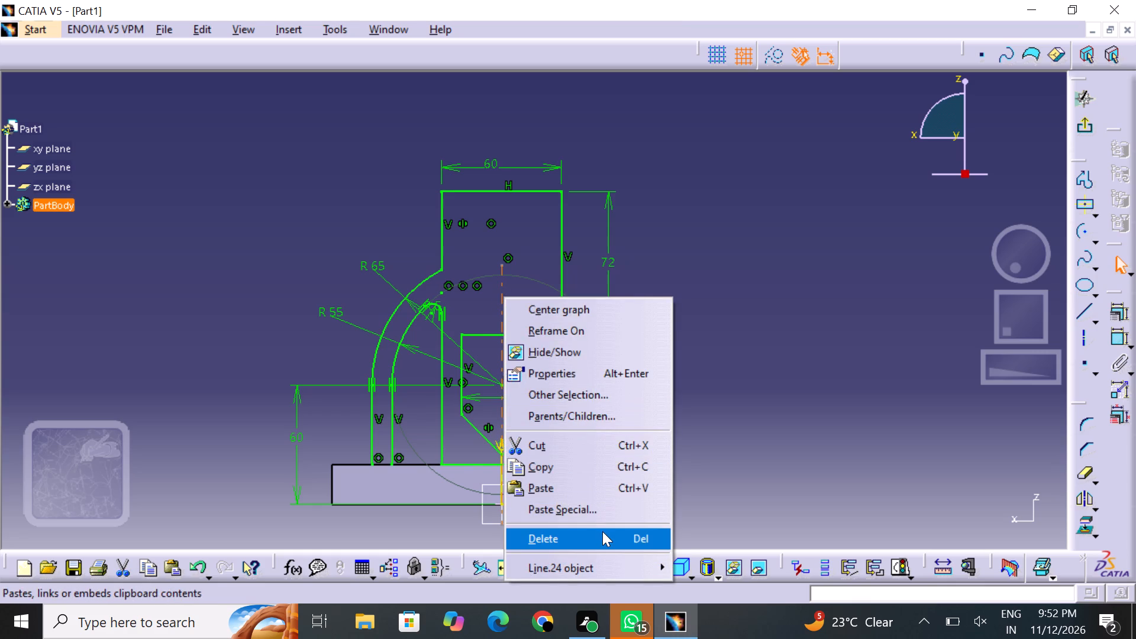
pyautogui.click(743, 434)
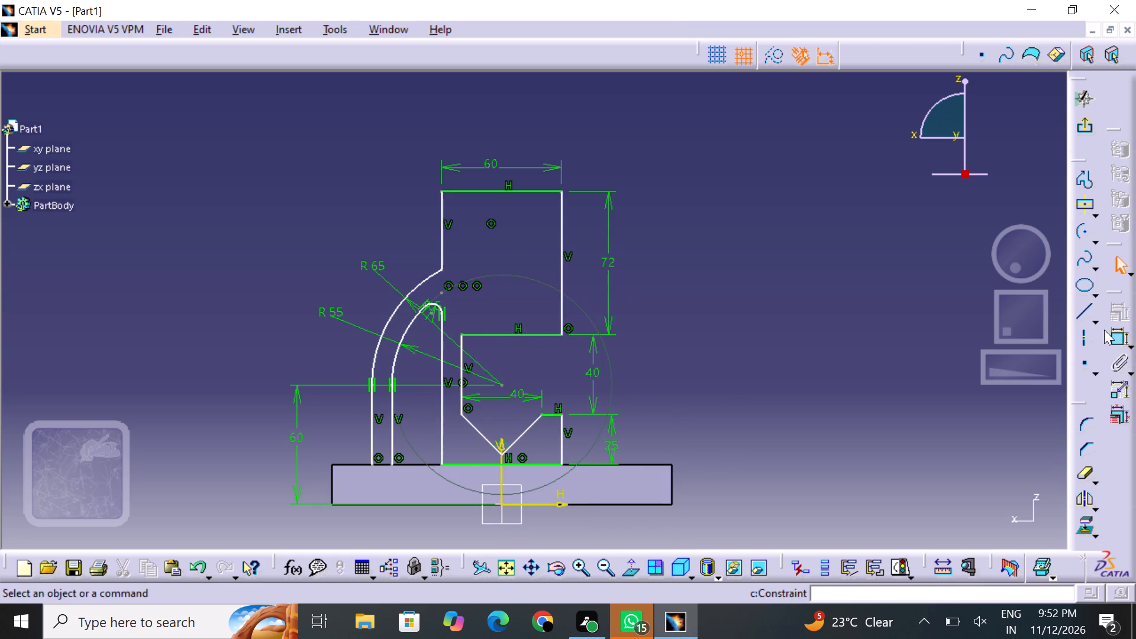
# Add a horizontal dimension between the V-notch's bottom vertex and the base block's upper right corner.
pyautogui.click(1121, 337)
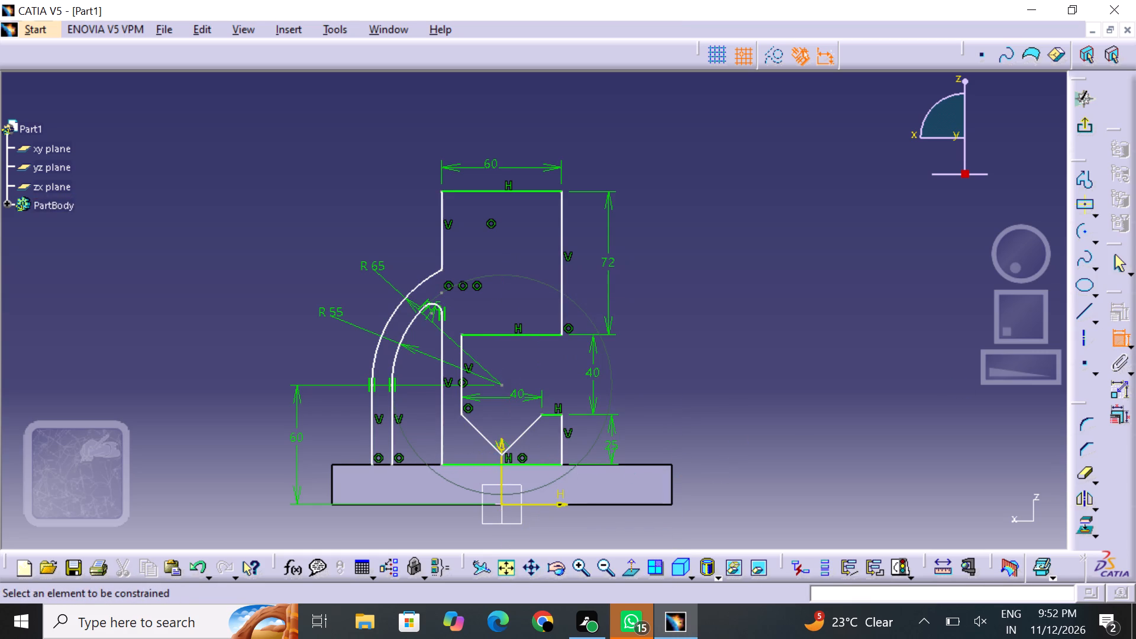
pyautogui.click(500, 457)
pyautogui.click(670, 463)
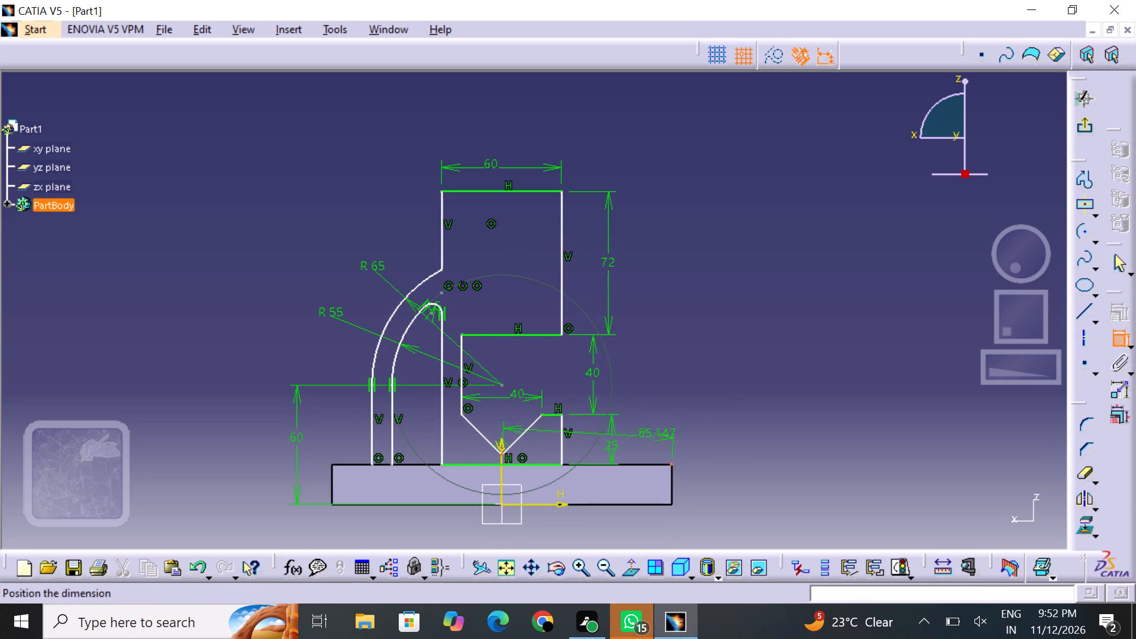
pyautogui.rightClick(578, 153)
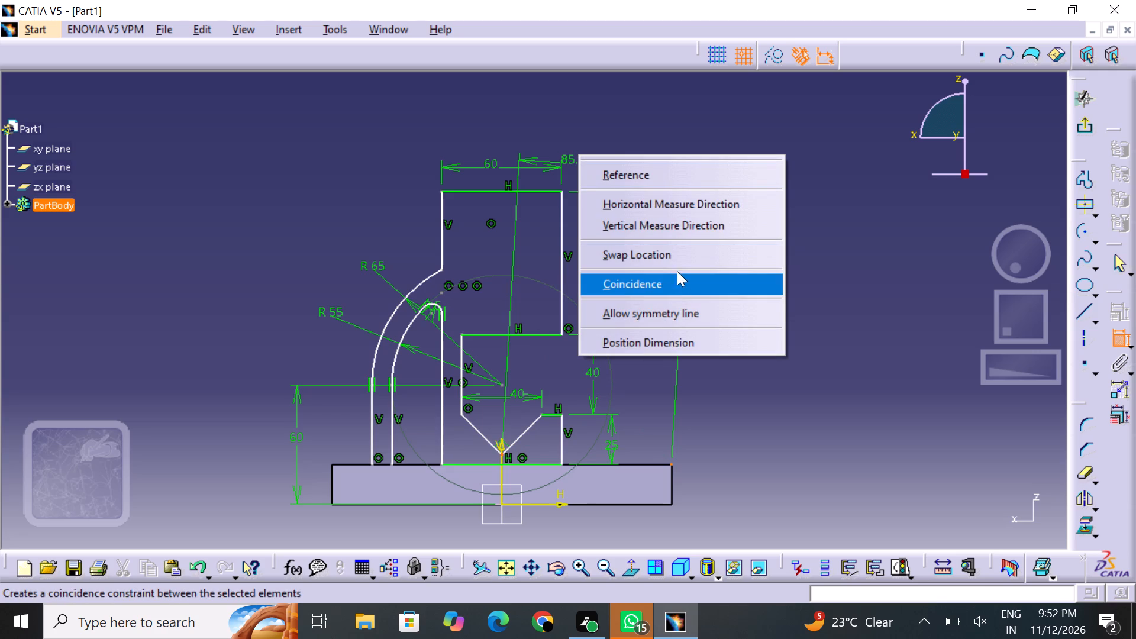
pyautogui.click(645, 208)
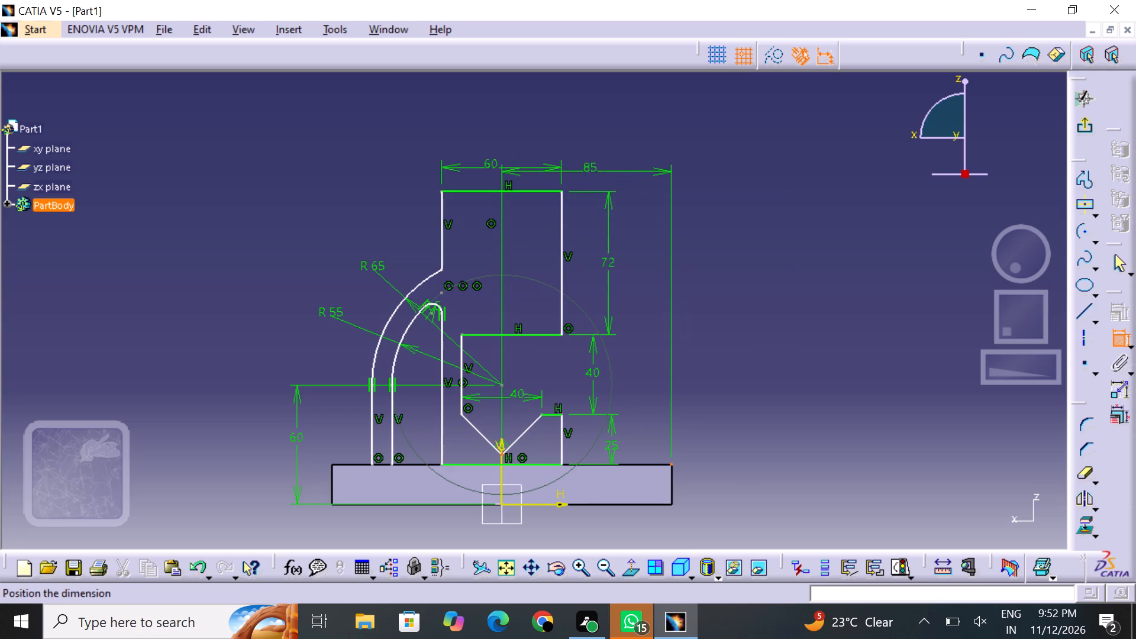
pyautogui.click(569, 134)
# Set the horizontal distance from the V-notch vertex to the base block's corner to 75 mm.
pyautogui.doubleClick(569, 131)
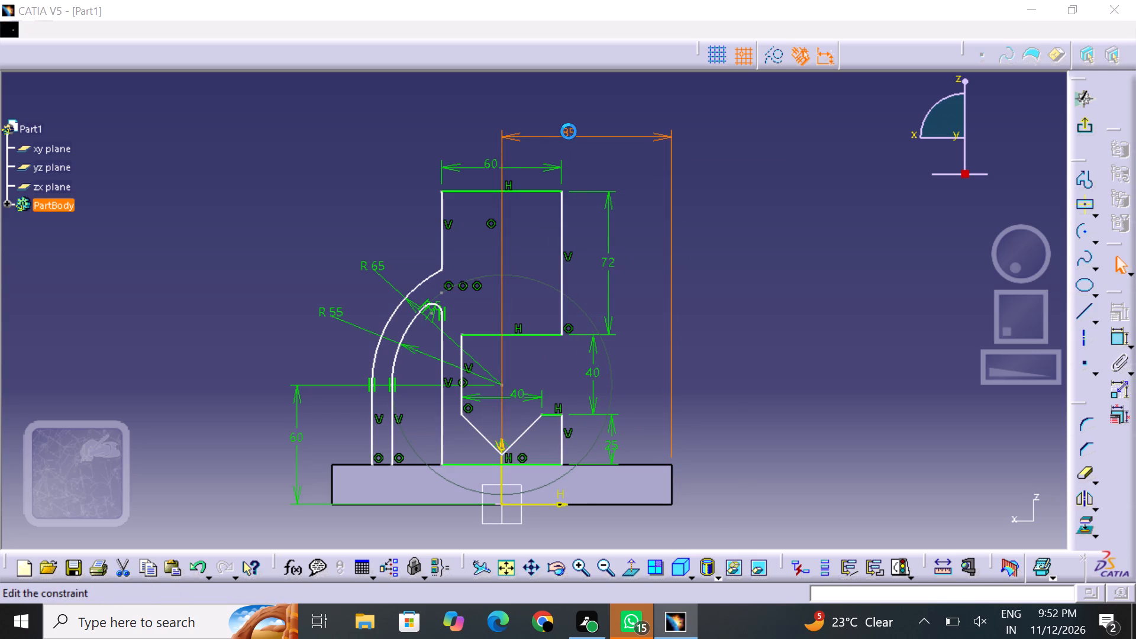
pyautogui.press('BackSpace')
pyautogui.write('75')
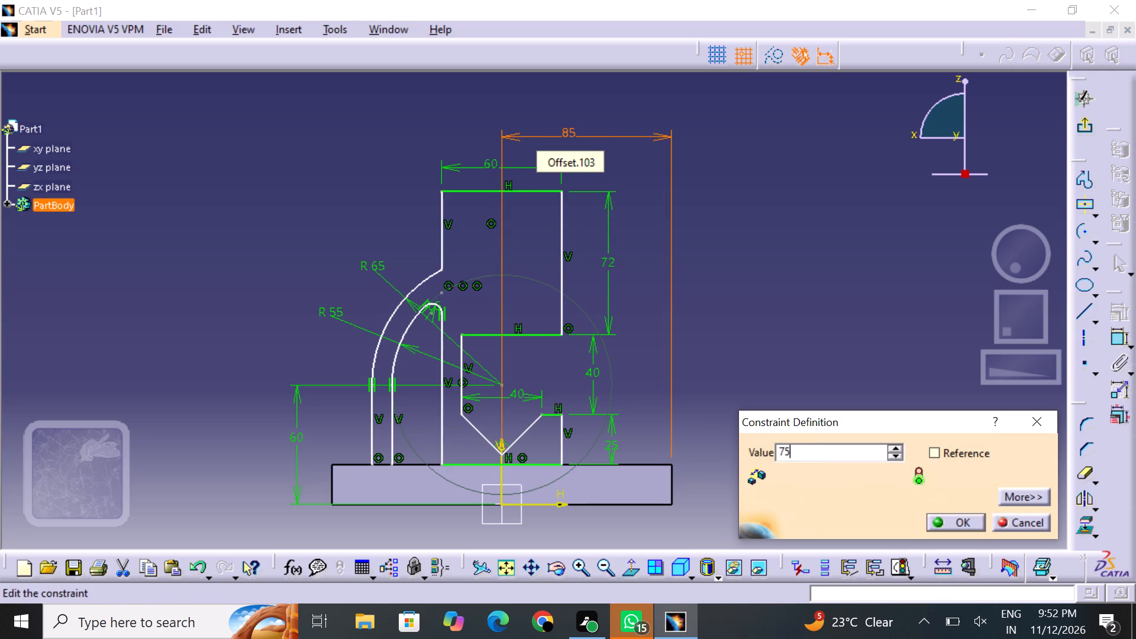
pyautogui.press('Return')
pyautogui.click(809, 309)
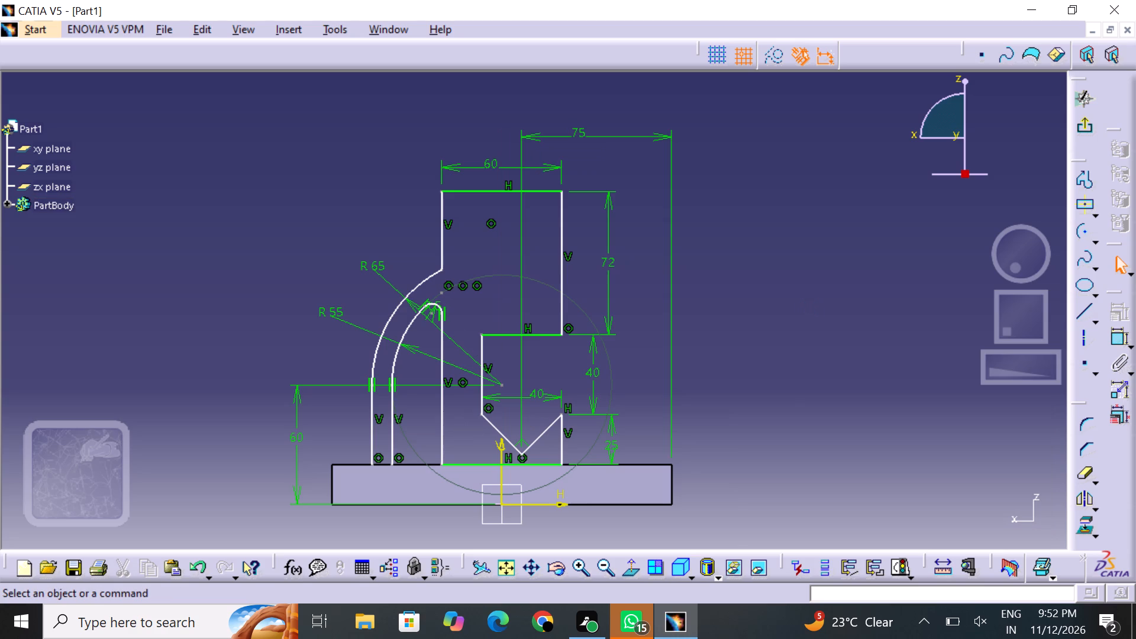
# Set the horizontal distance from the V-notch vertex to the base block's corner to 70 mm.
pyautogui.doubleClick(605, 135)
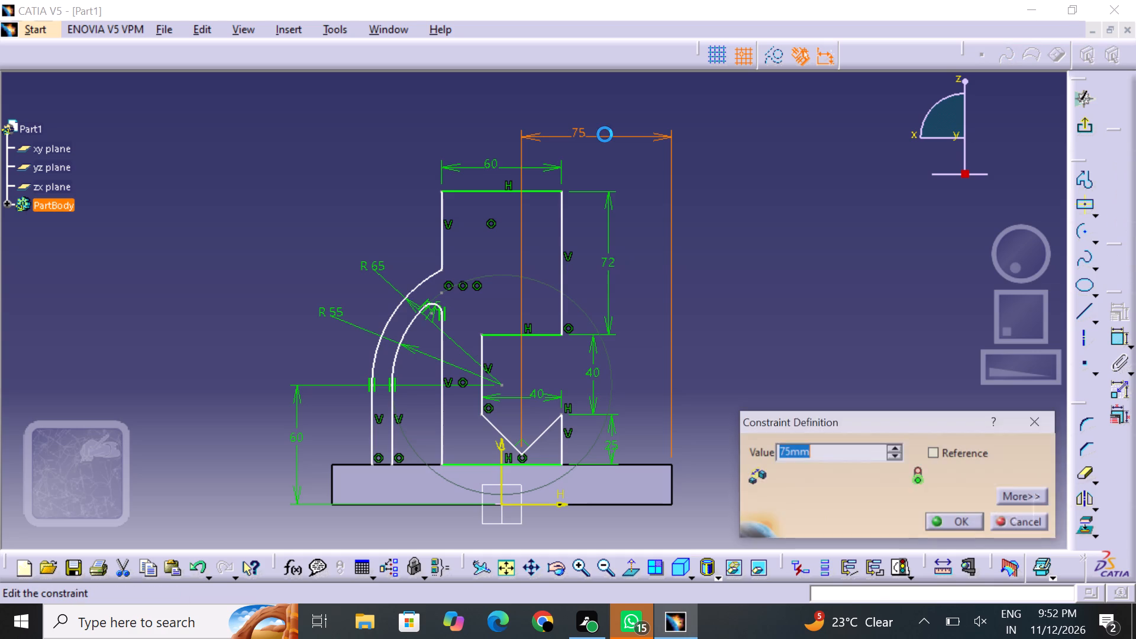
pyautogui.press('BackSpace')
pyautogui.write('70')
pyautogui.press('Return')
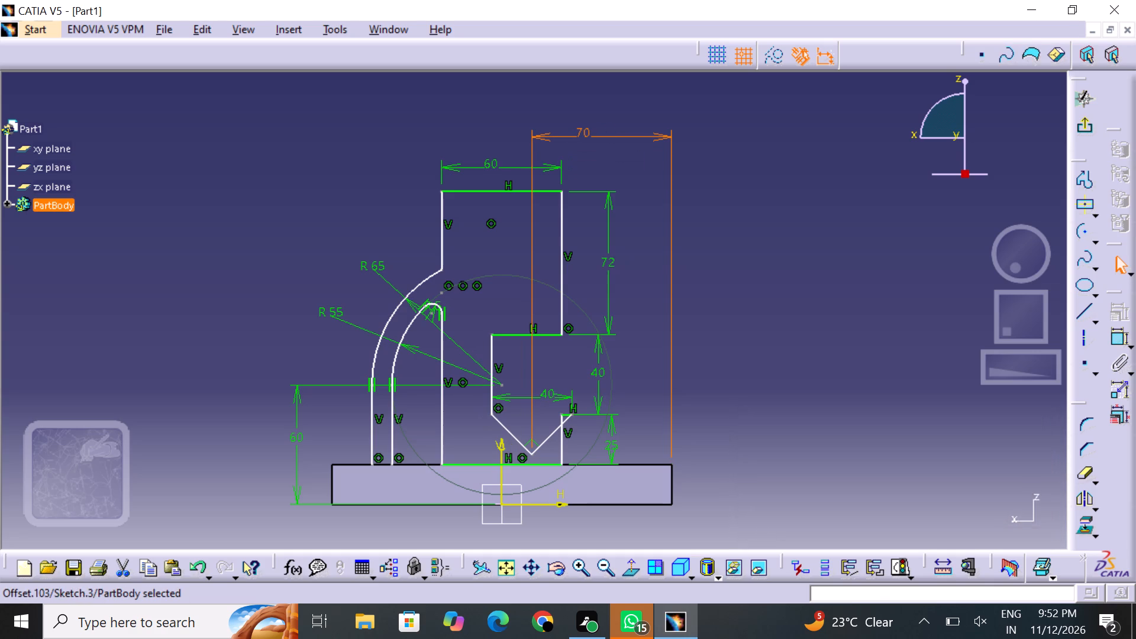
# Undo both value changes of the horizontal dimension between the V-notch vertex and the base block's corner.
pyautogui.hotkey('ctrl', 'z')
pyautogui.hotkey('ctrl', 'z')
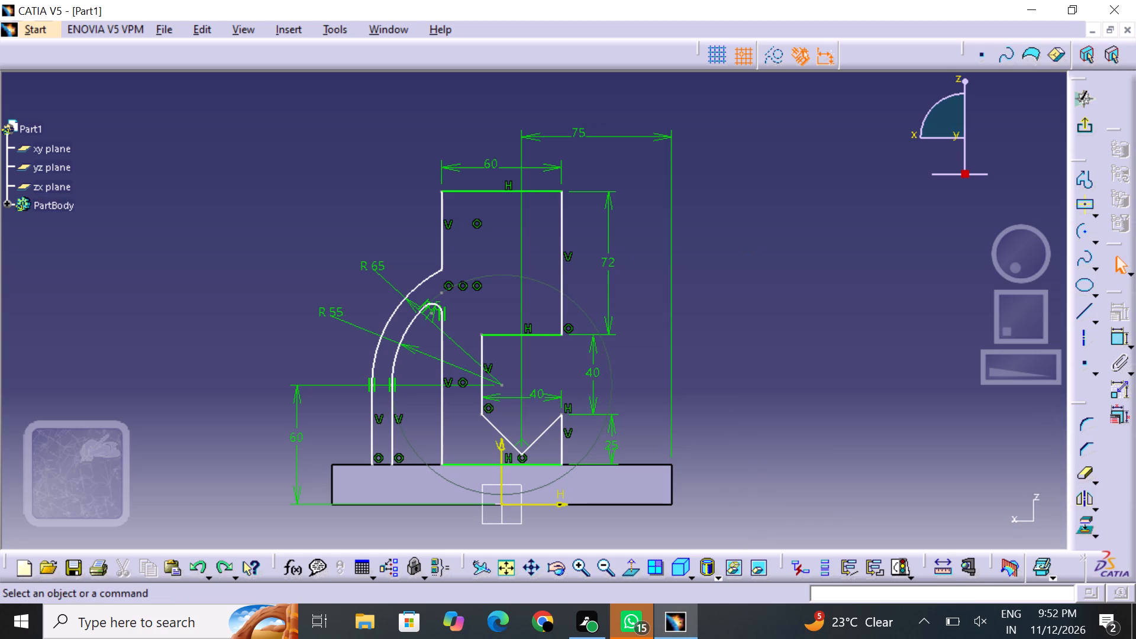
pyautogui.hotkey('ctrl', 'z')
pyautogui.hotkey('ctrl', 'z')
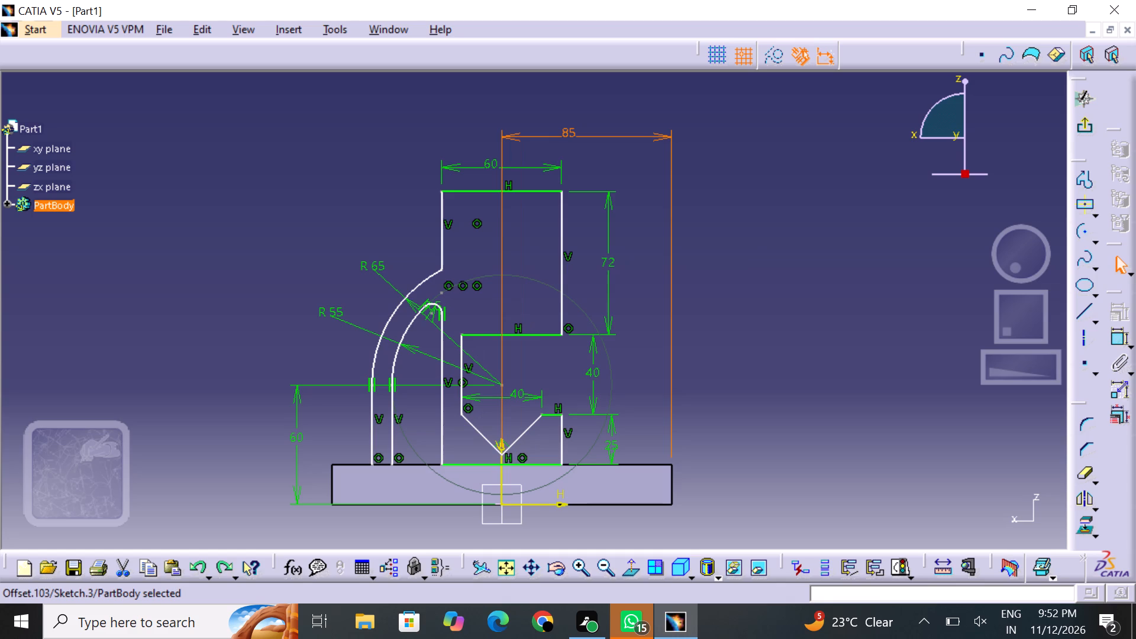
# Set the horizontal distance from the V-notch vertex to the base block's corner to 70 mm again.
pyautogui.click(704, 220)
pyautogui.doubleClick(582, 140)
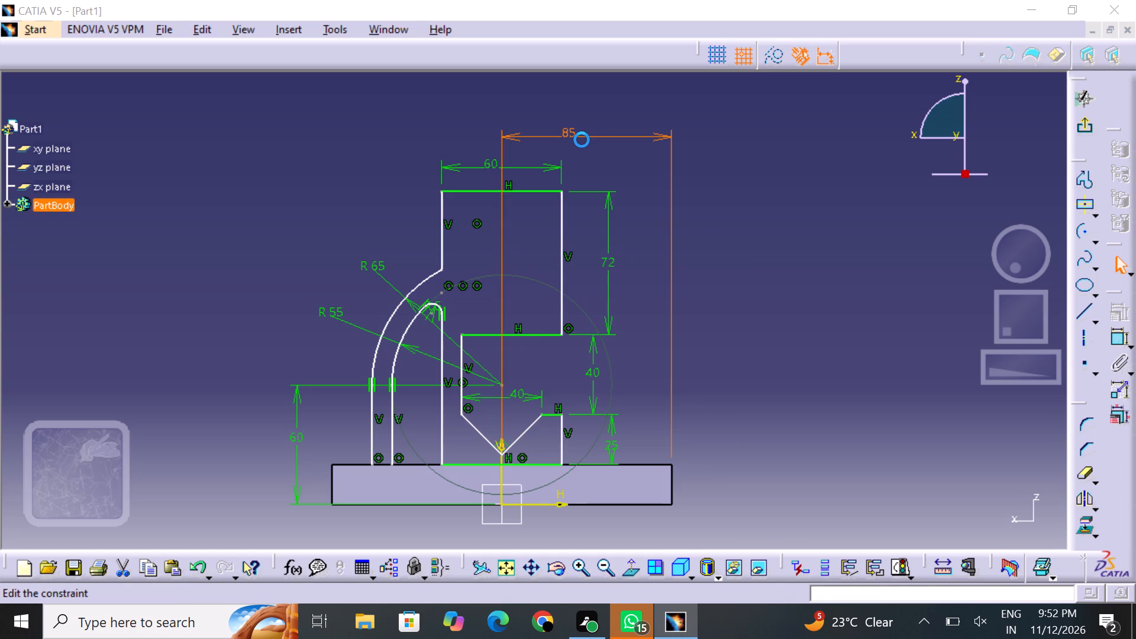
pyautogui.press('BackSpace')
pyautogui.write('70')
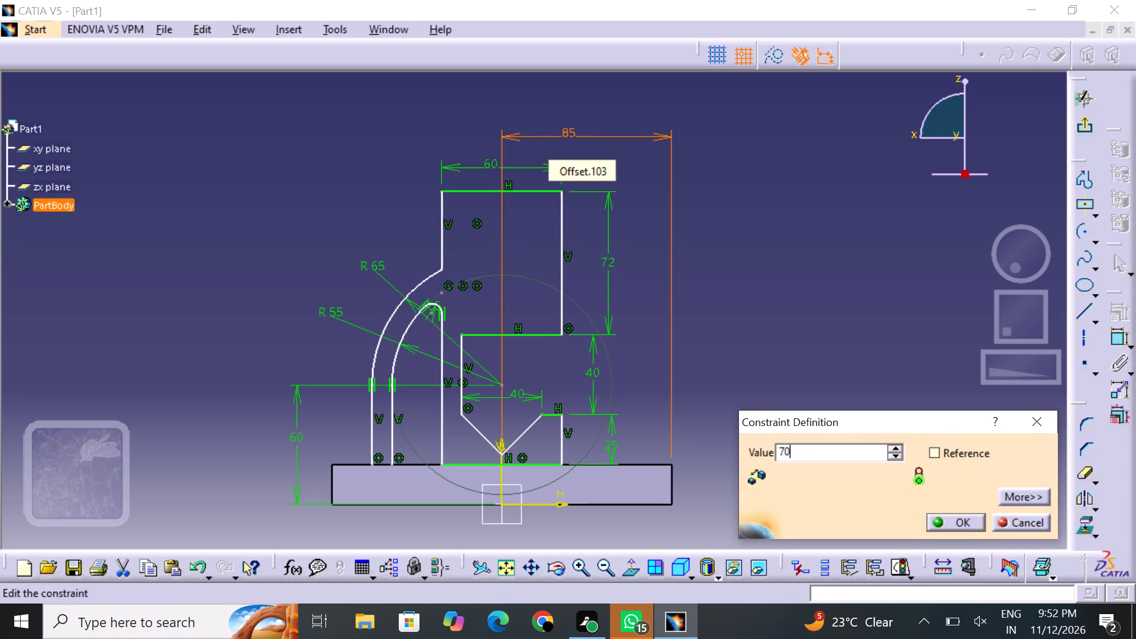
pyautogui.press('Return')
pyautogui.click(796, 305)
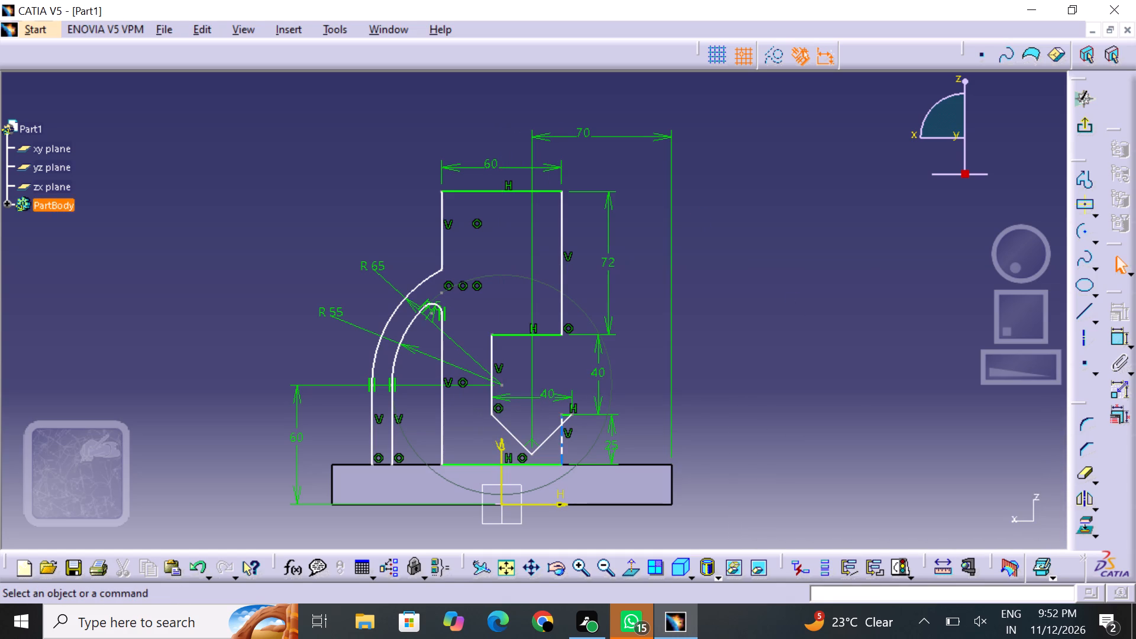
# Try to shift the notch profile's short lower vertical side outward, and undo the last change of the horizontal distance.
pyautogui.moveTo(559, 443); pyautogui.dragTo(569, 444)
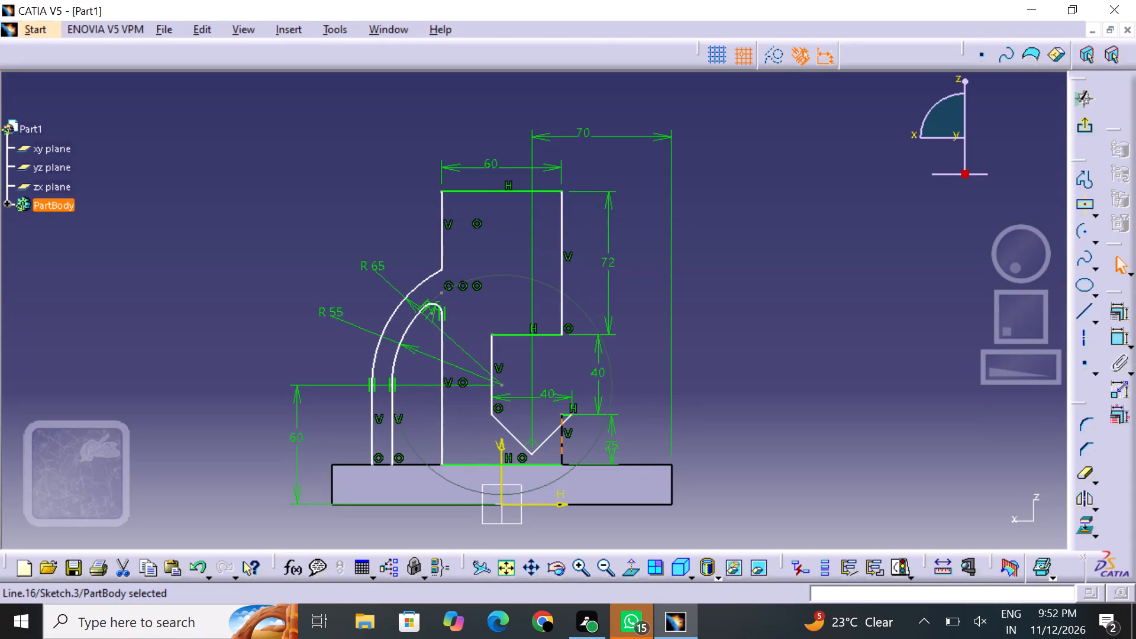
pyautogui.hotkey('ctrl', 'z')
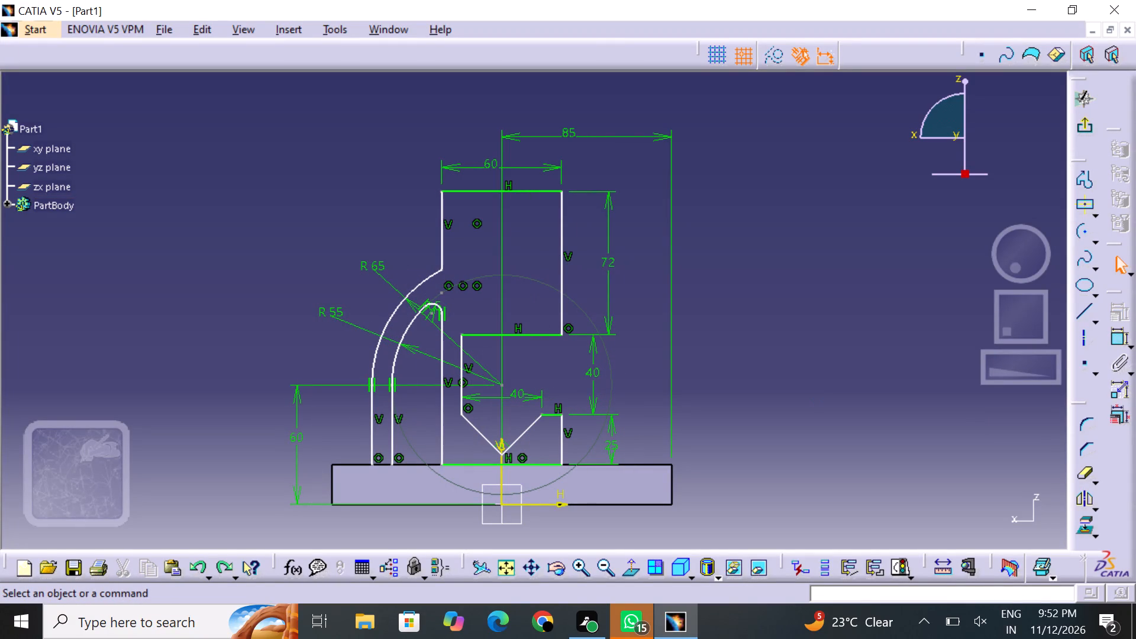
# Delete the 85 mm horizontal dimension between the V-notch vertex and the base block's corner.
pyautogui.click(570, 134)
pyautogui.rightClick(570, 134)
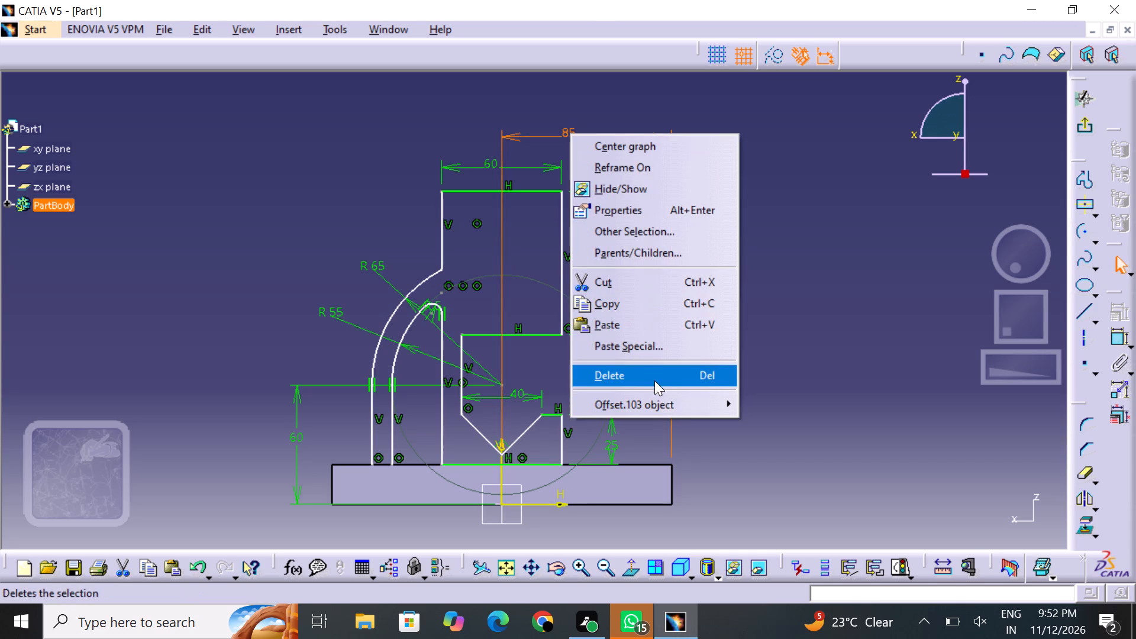
pyautogui.click(653, 375)
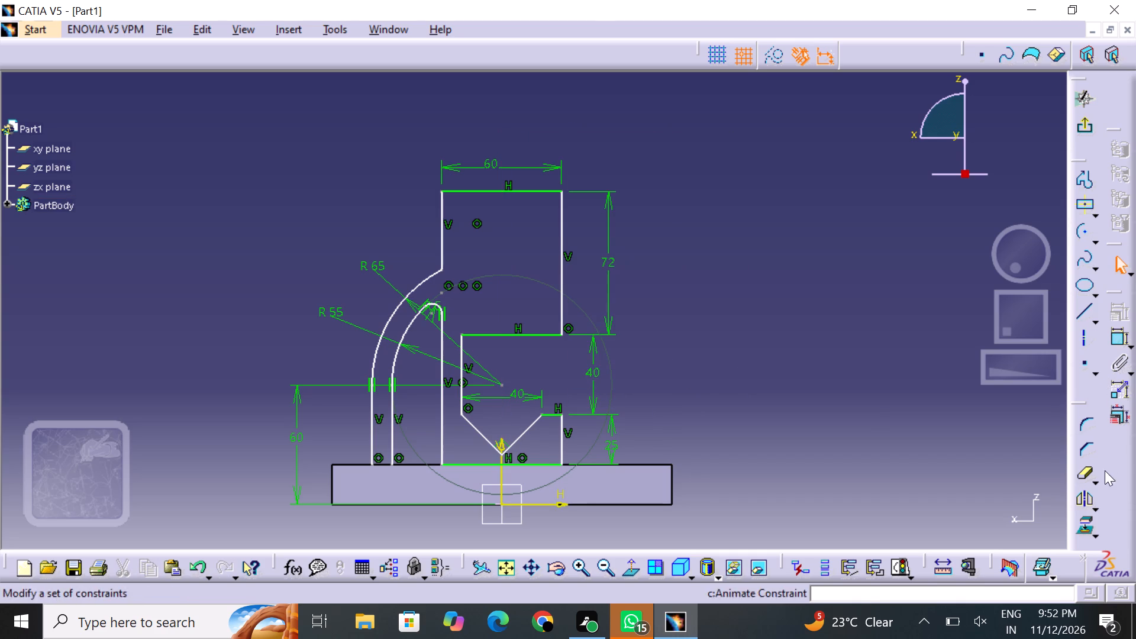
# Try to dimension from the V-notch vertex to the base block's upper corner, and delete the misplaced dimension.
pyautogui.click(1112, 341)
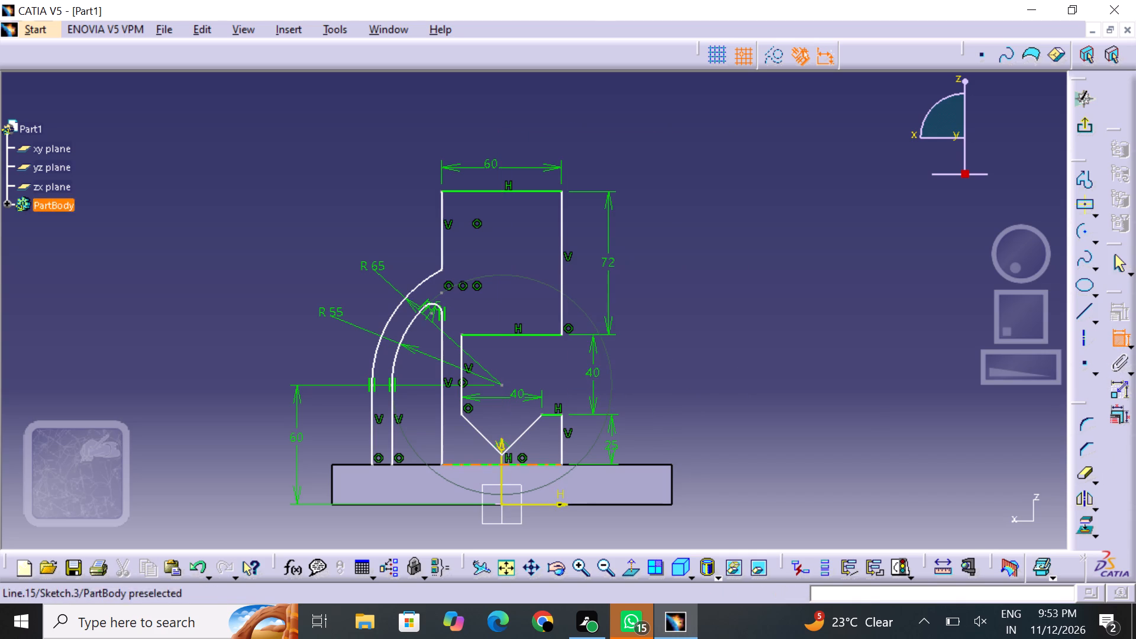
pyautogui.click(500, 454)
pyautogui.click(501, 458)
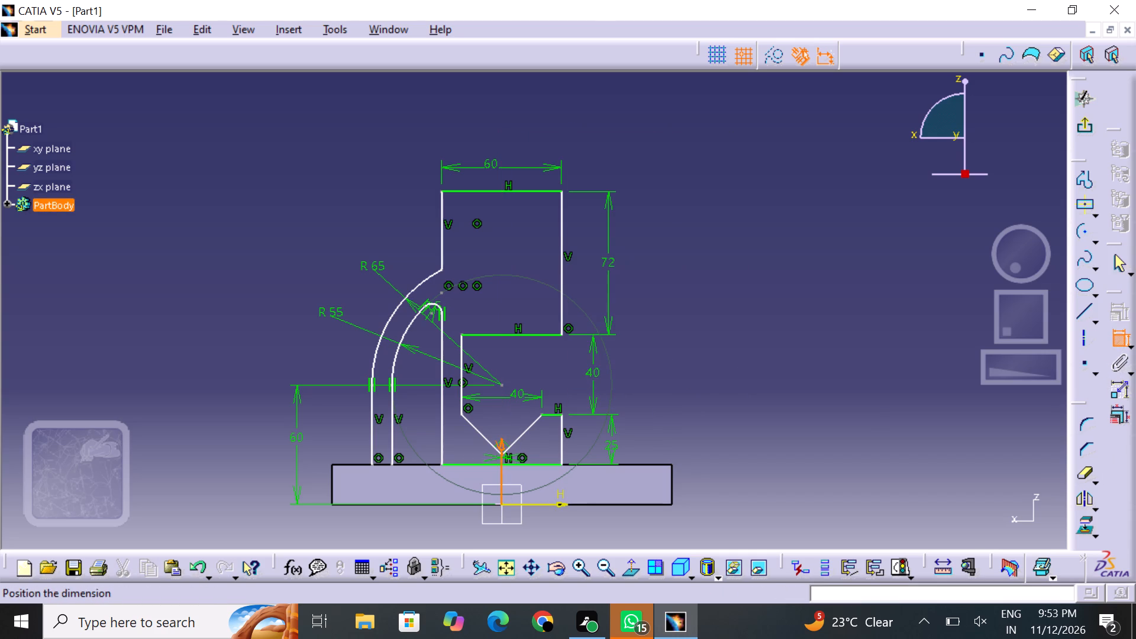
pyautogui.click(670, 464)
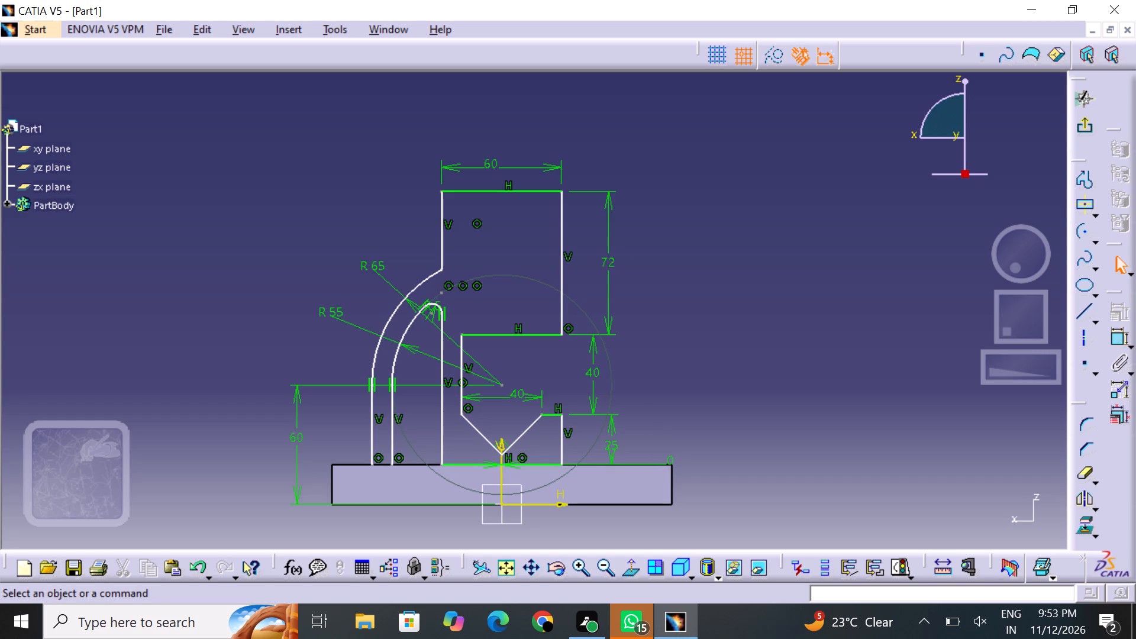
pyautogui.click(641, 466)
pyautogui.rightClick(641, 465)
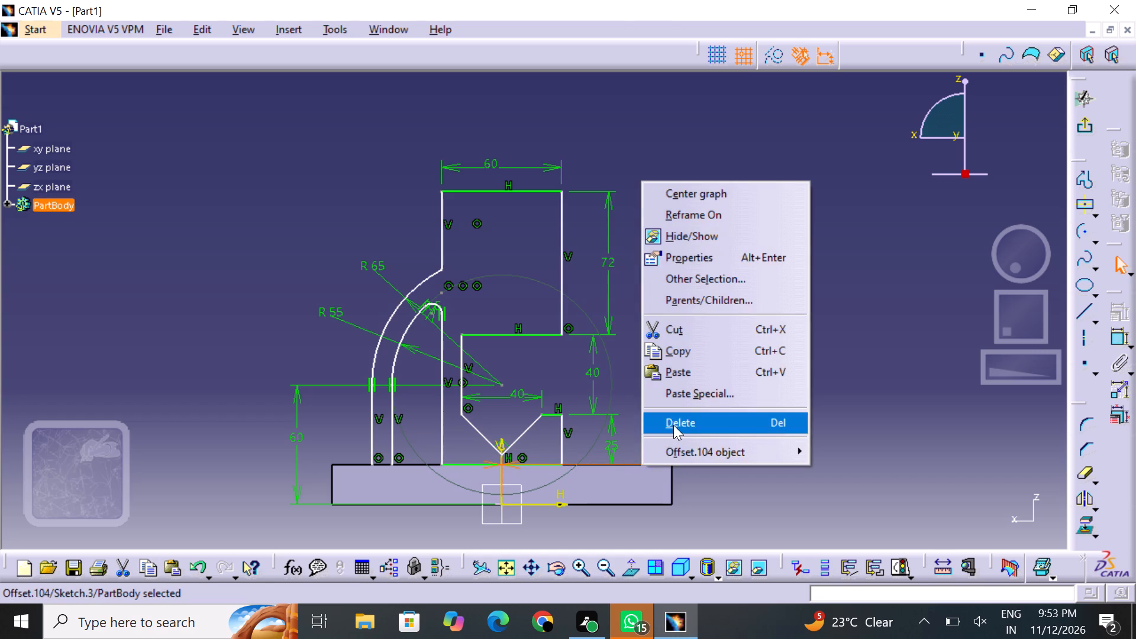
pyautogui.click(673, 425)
# Add a horizontal dimension between the base block's upper corner and the V-notch vertex, and set it to 70 mm.
pyautogui.click(1108, 337)
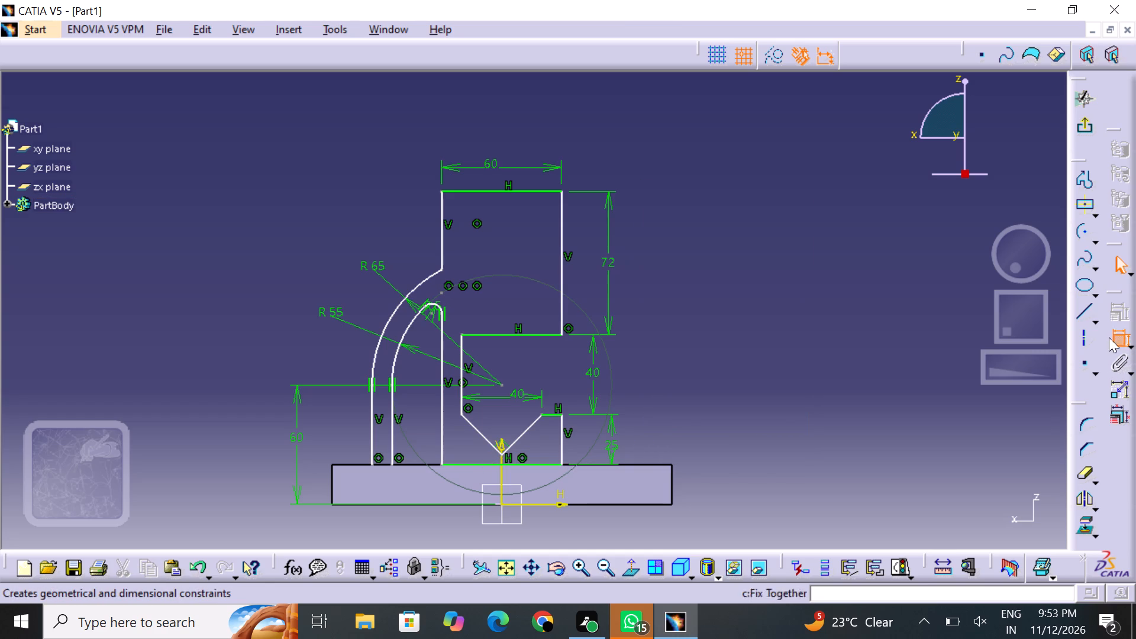
pyautogui.click(670, 466)
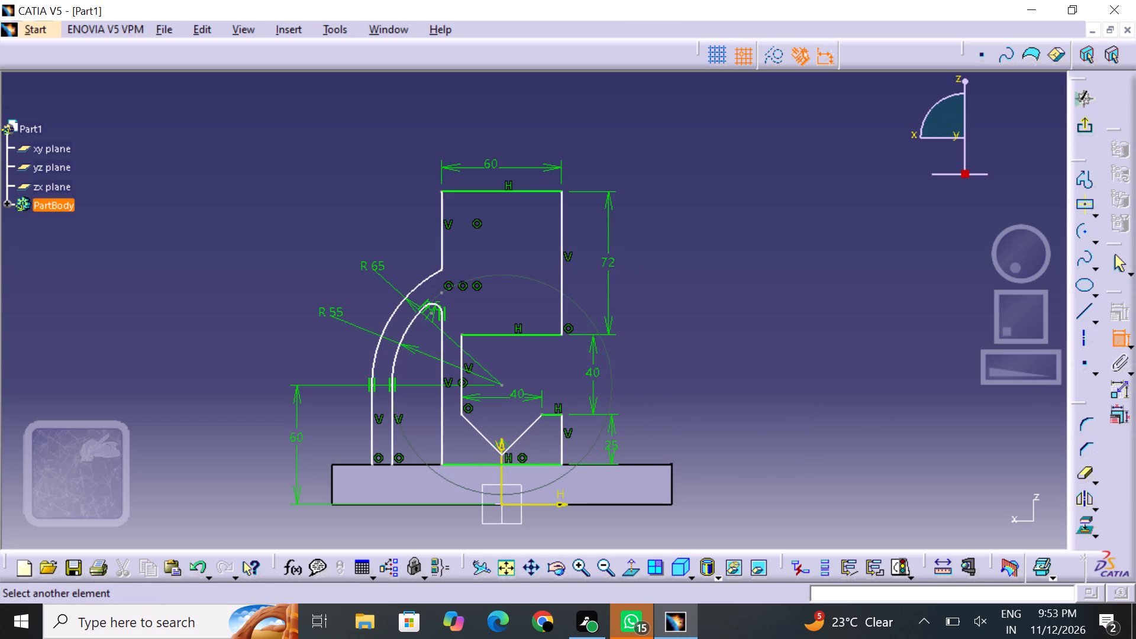
pyautogui.click(502, 457)
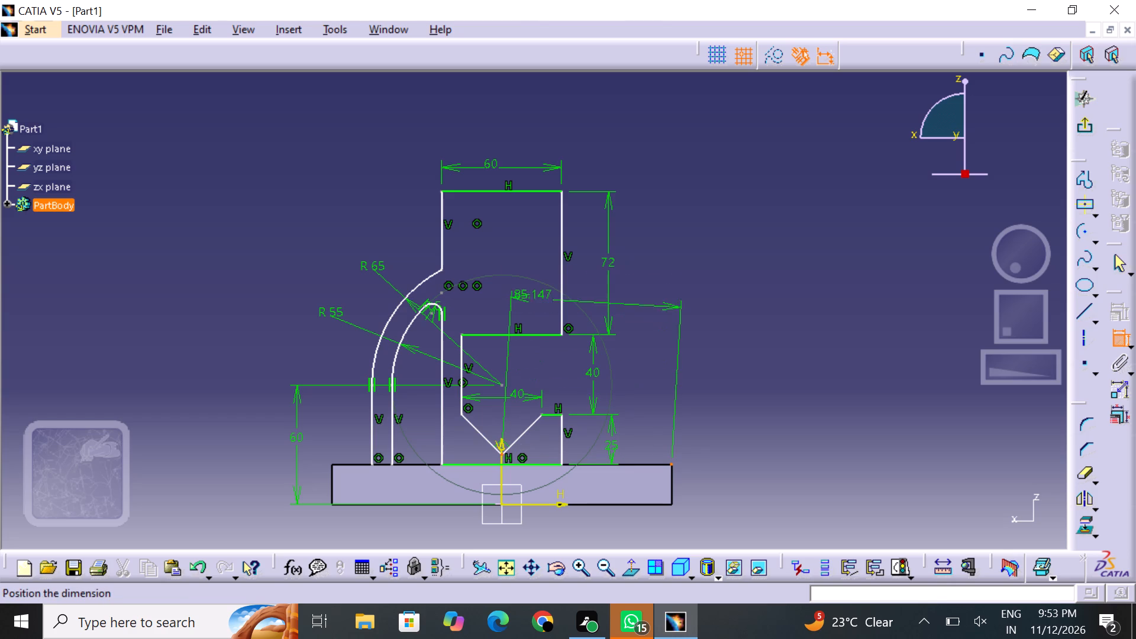
pyautogui.rightClick(522, 262)
pyautogui.click(605, 321)
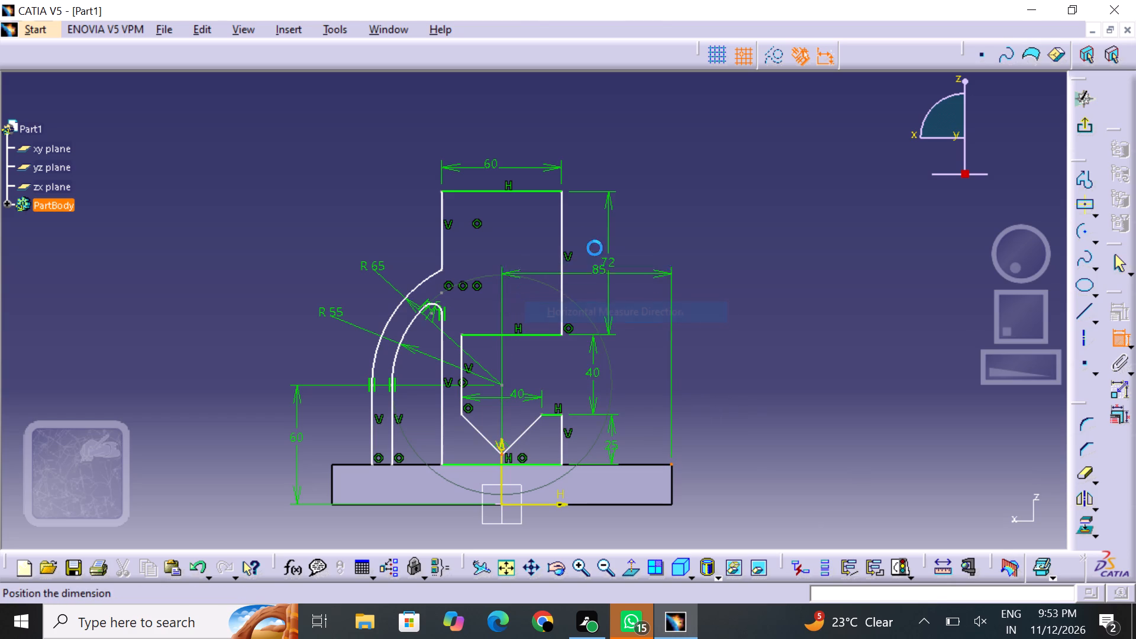
pyautogui.click(543, 120)
pyautogui.doubleClick(544, 119)
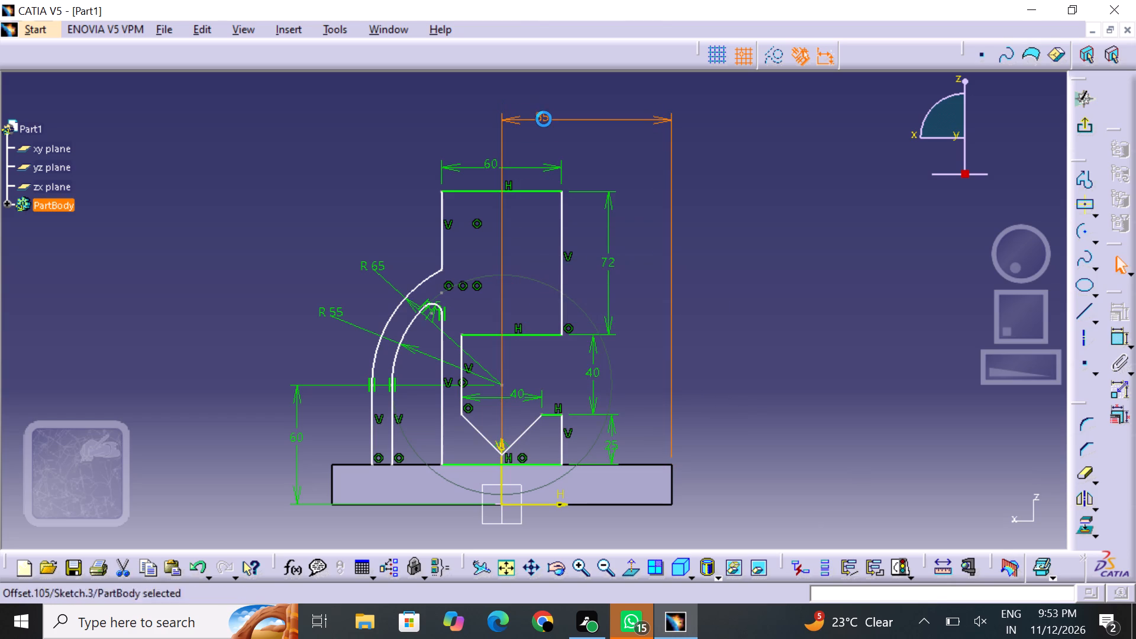
pyautogui.press('BackSpace')
pyautogui.write('70')
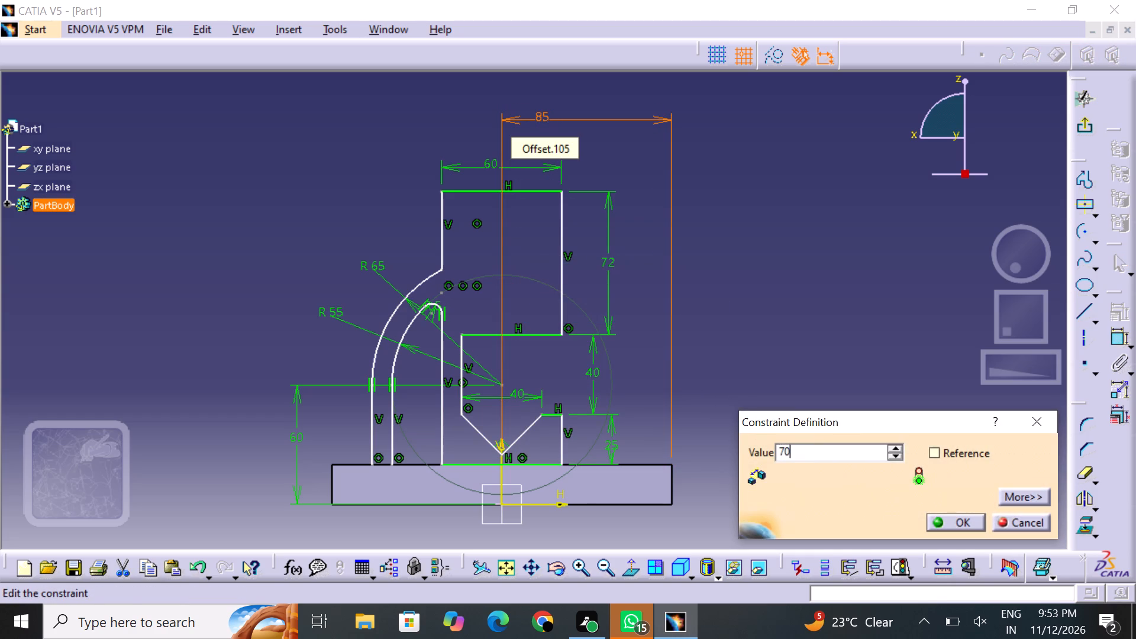
pyautogui.press('Return')
pyautogui.click(719, 218)
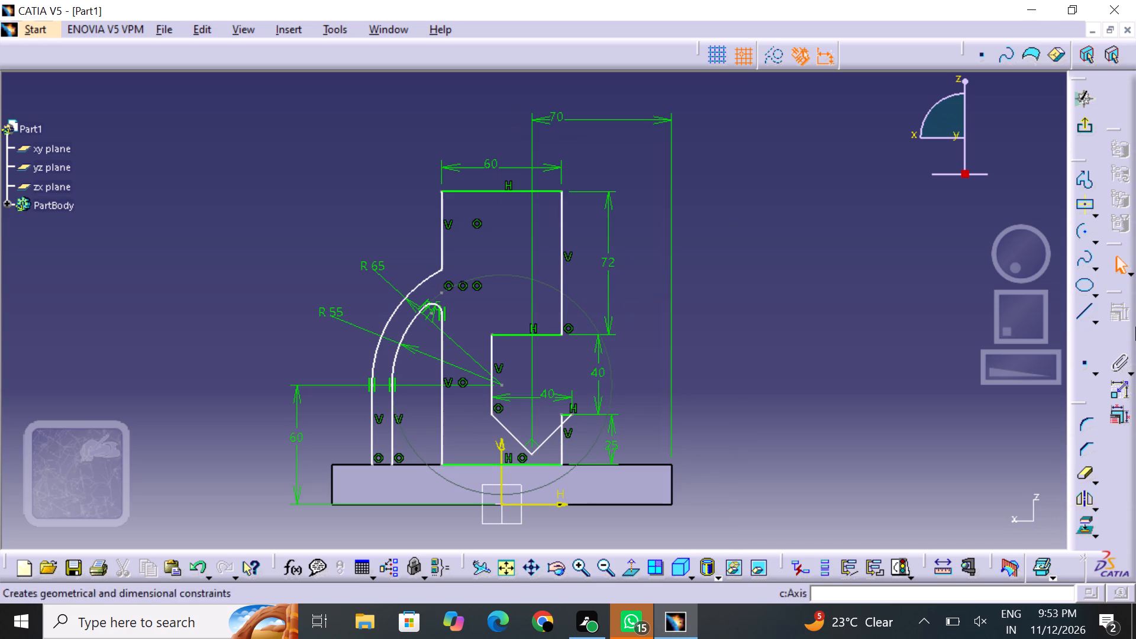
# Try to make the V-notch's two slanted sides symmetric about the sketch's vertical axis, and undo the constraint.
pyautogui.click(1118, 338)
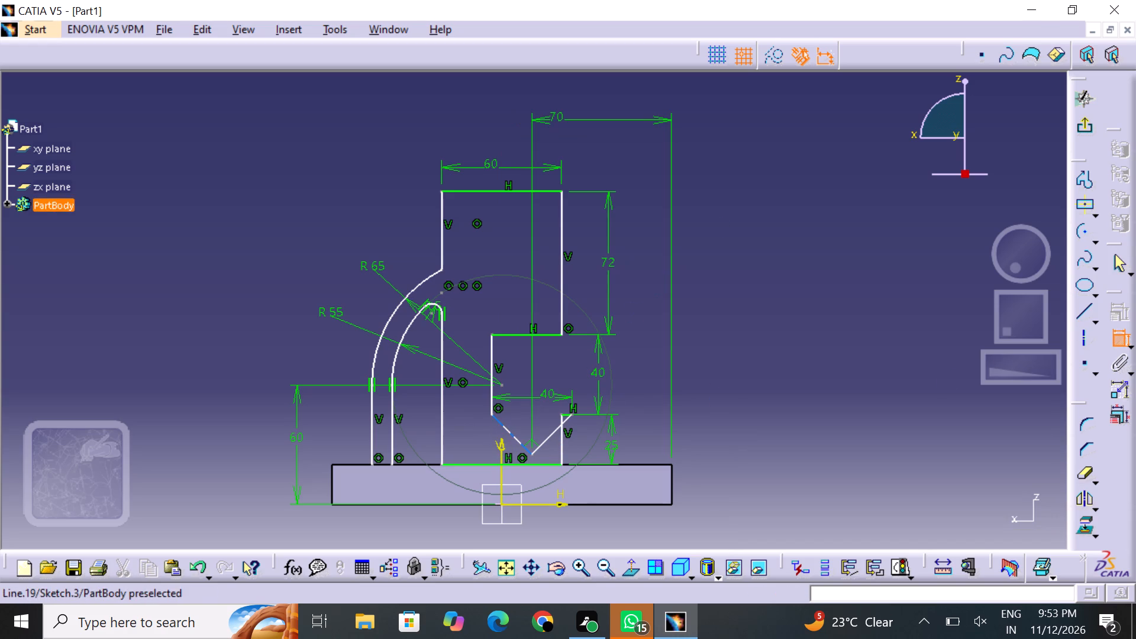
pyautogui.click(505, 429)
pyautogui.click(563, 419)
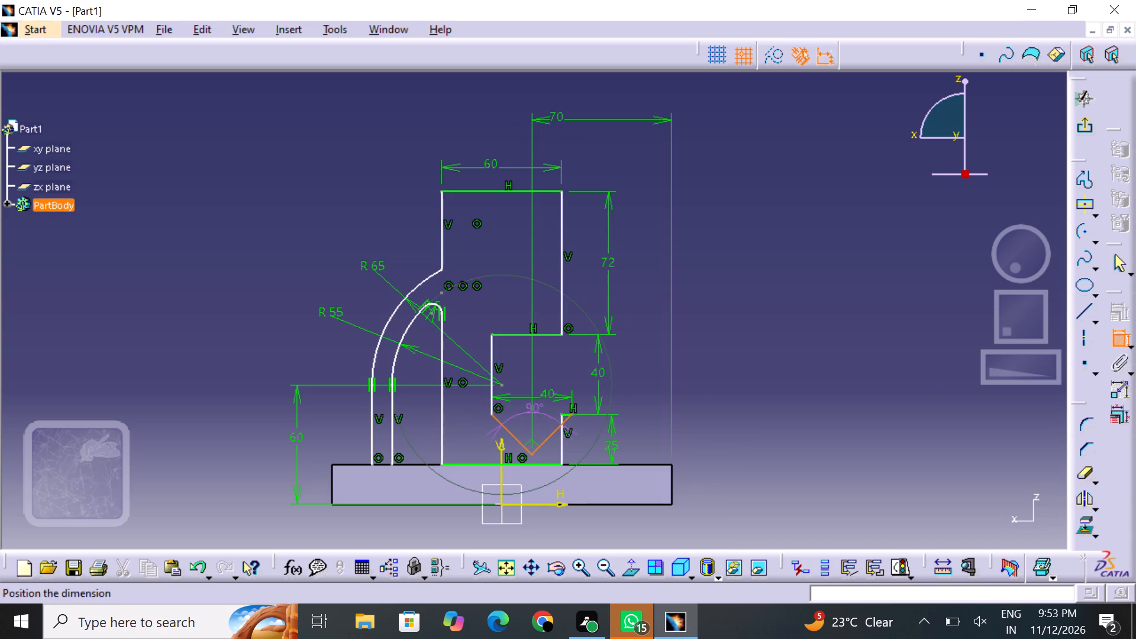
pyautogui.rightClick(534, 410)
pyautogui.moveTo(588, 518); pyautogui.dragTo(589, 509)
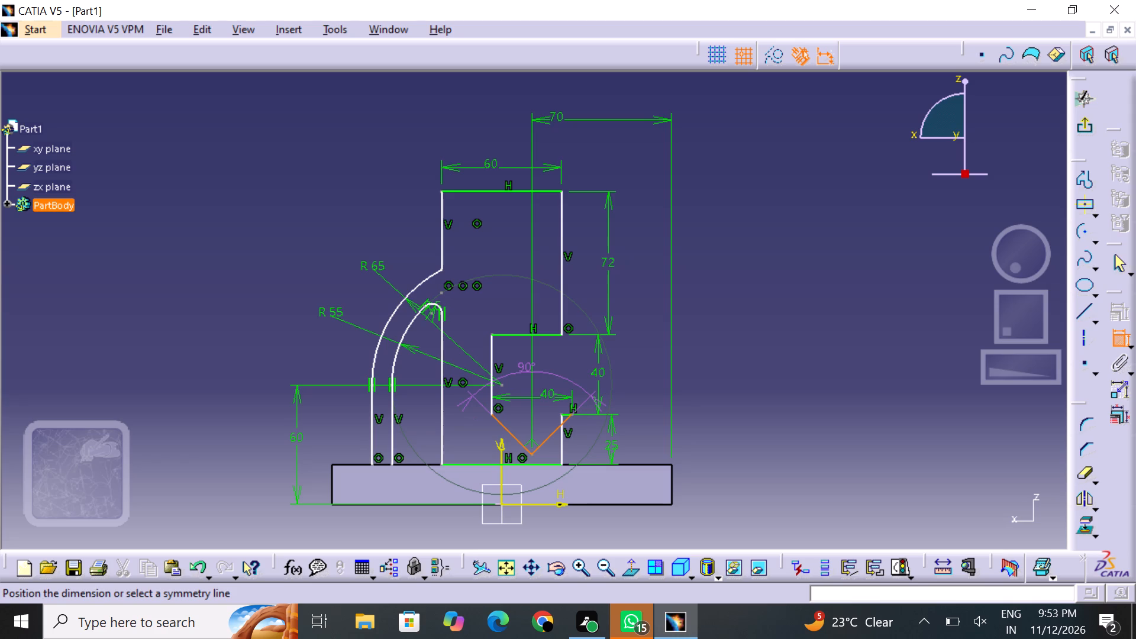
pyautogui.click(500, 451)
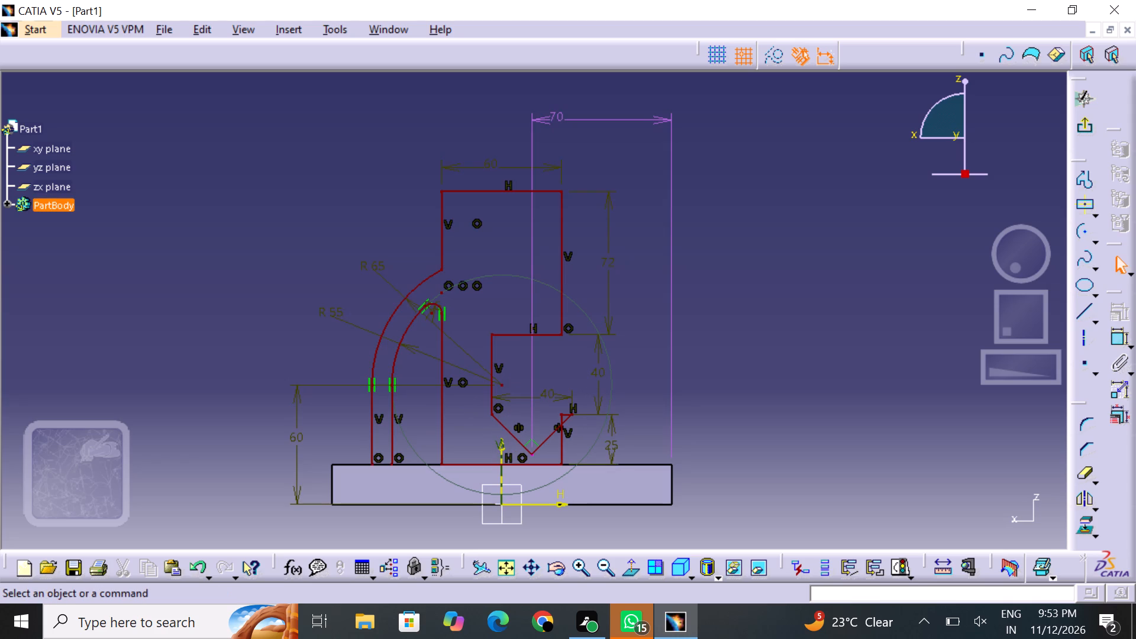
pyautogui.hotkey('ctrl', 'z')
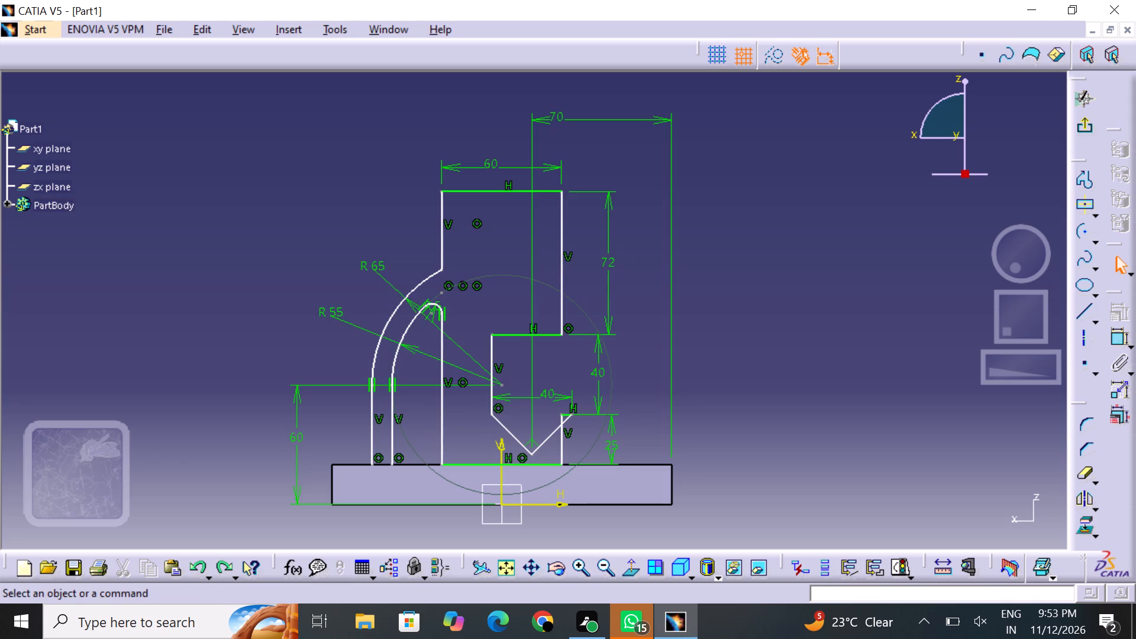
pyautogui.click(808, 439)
# Draw a vertical axis line through the V-notch vertex, running from the upper block to just below the base block.
pyautogui.click(1088, 338)
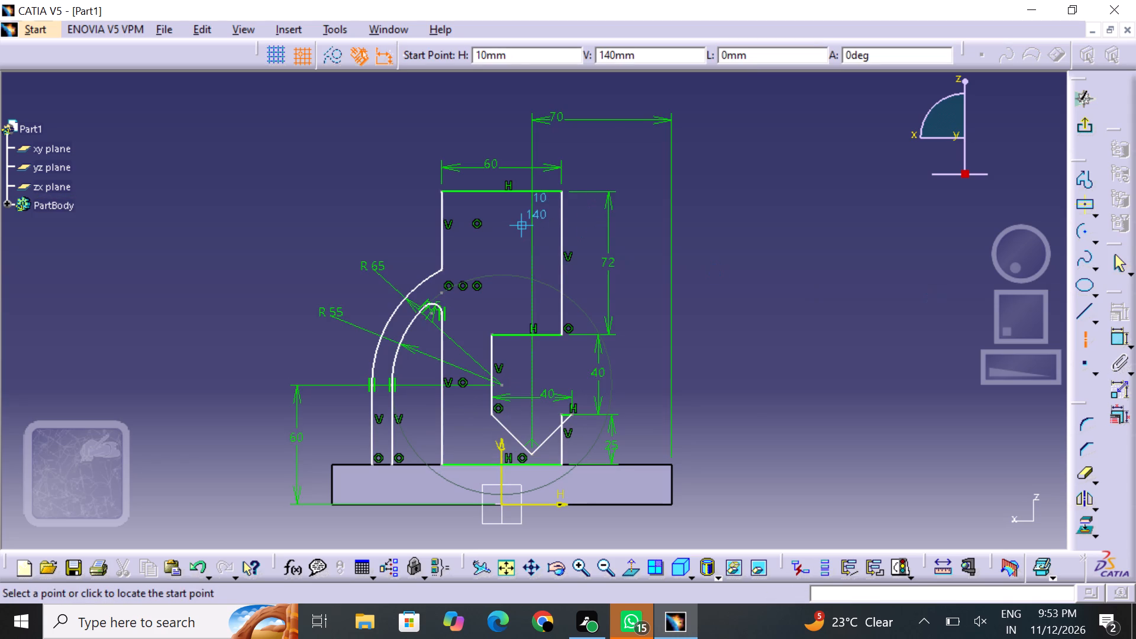
pyautogui.moveTo(532, 238); pyautogui.dragTo(531, 245)
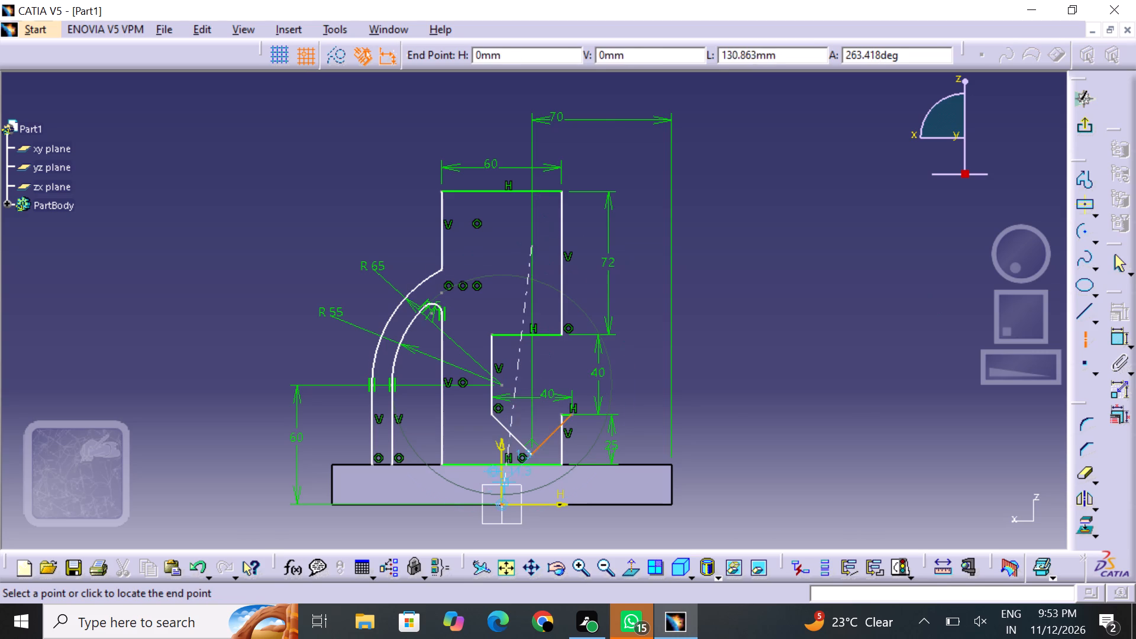
pyautogui.click(535, 528)
pyautogui.click(810, 488)
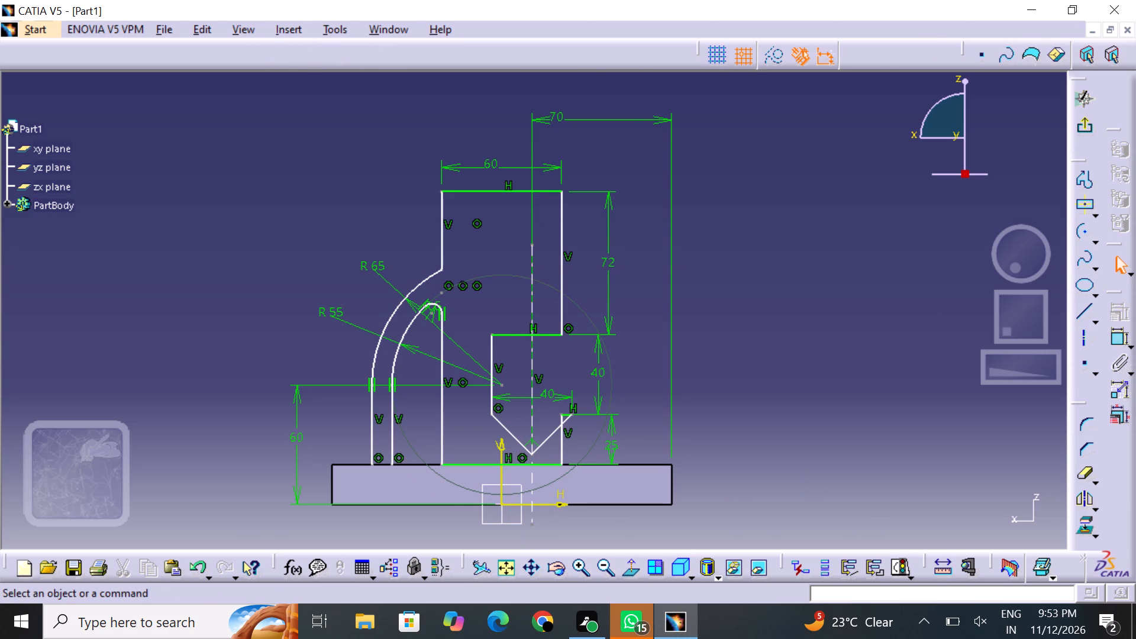
# Constrain the V-notch's two slanted sides as symmetric about the vertical axis line through its vertex.
pyautogui.click(1112, 342)
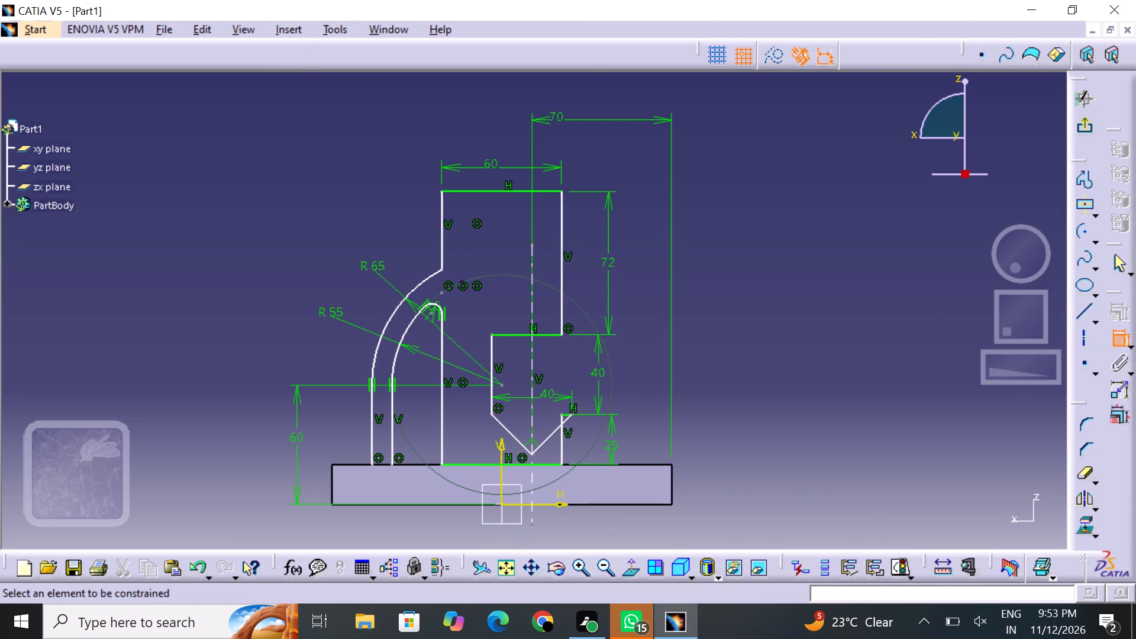
pyautogui.click(500, 426)
pyautogui.click(553, 430)
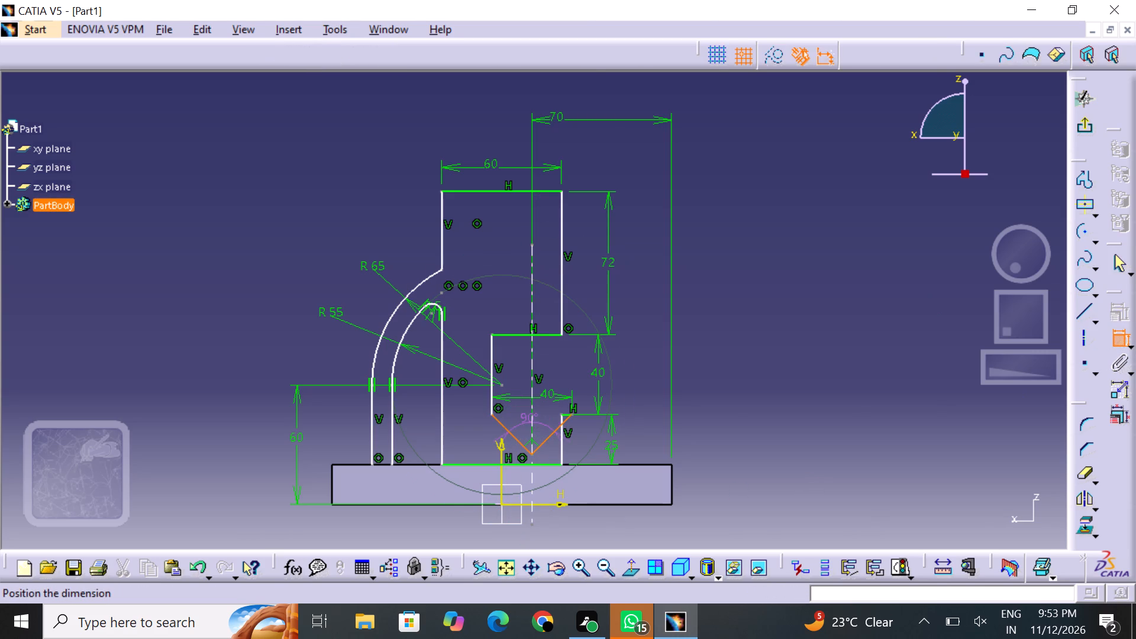
pyautogui.rightClick(522, 404)
pyautogui.click(576, 506)
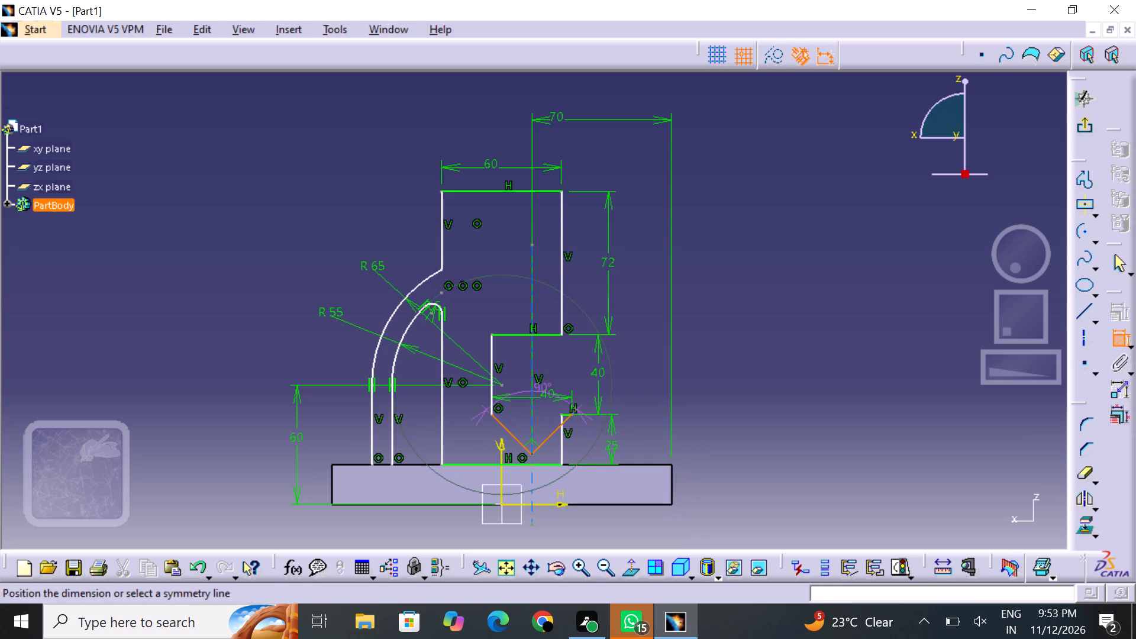
pyautogui.click(532, 373)
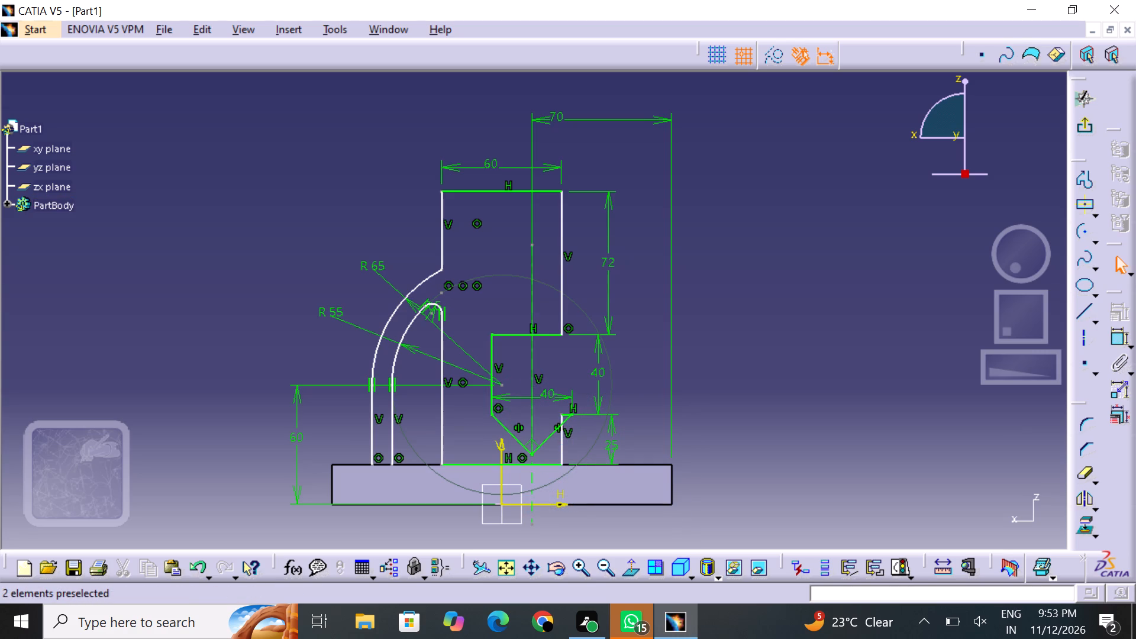
pyautogui.click(734, 450)
# Shift the profile's short lower vertical side outward past the V-notch's upper end, leaving a short horizontal ledge beside the notch.
pyautogui.moveTo(563, 441); pyautogui.dragTo(597, 437)
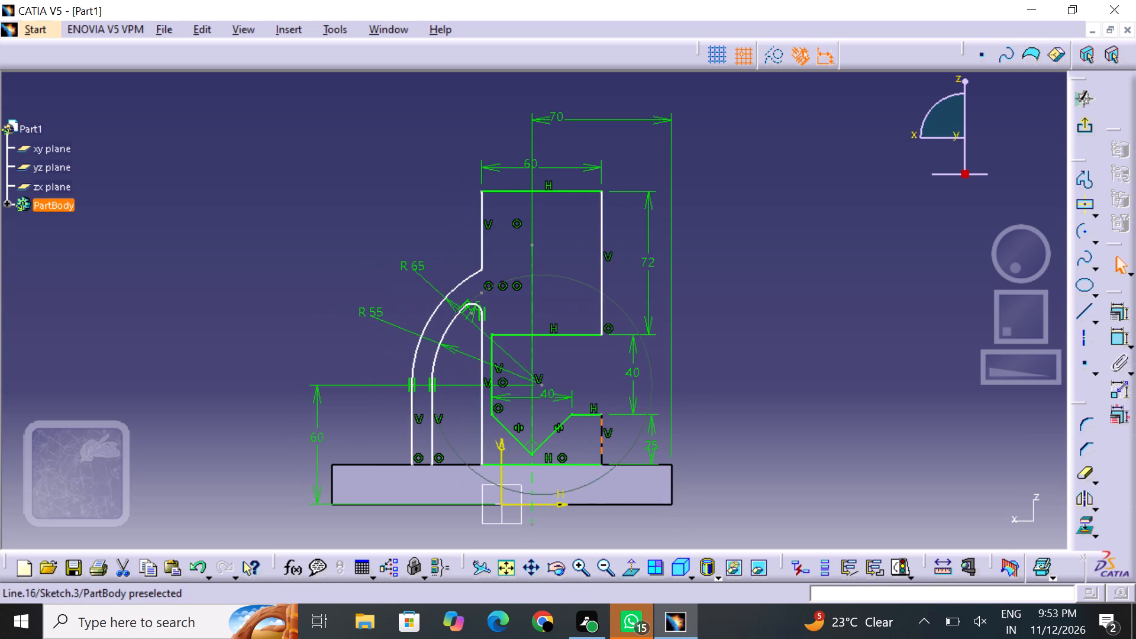
pyautogui.moveTo(597, 437); pyautogui.dragTo(587, 437)
pyautogui.click(740, 445)
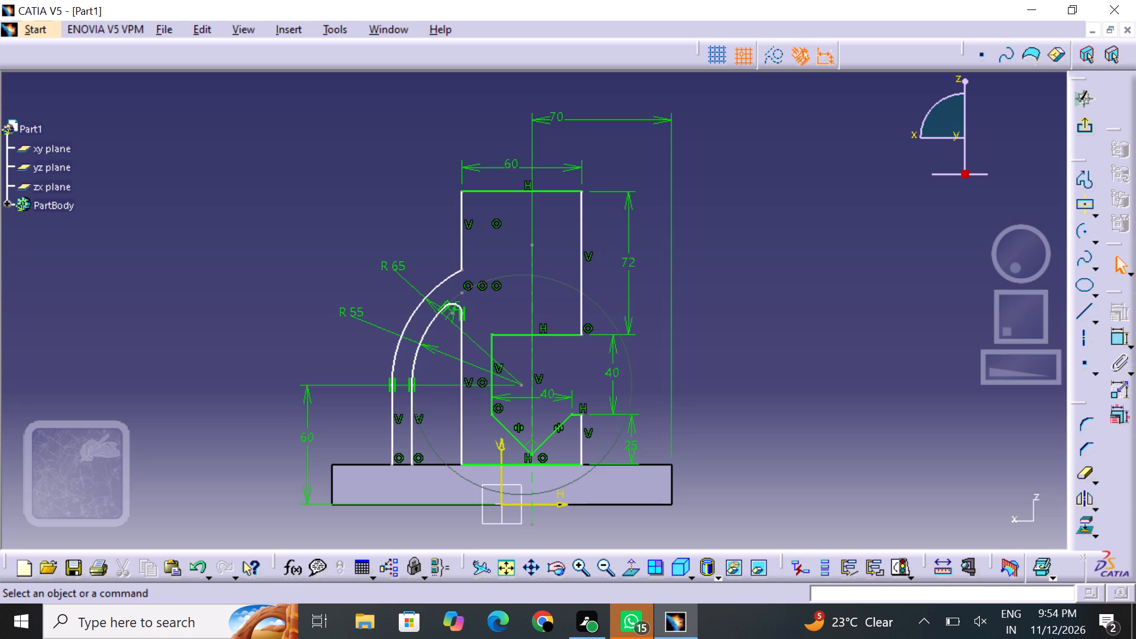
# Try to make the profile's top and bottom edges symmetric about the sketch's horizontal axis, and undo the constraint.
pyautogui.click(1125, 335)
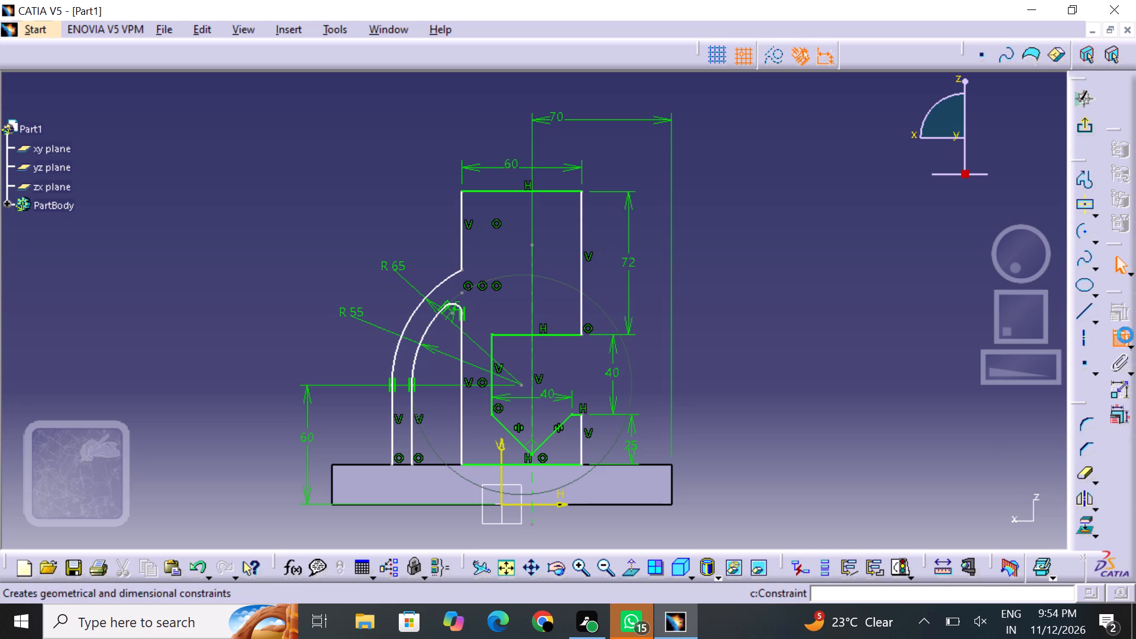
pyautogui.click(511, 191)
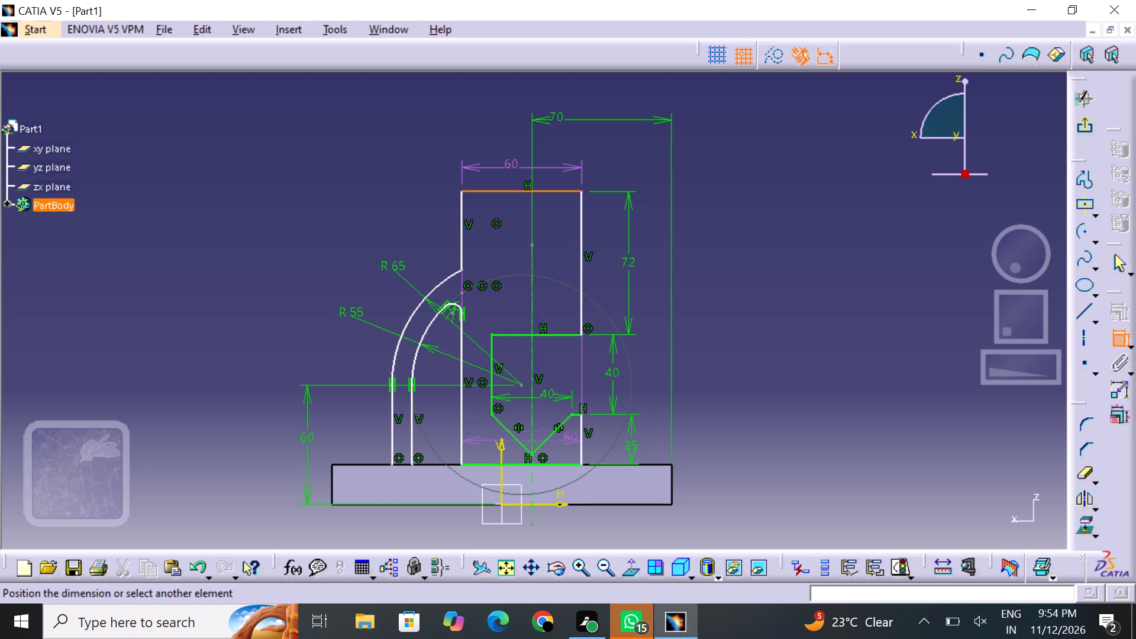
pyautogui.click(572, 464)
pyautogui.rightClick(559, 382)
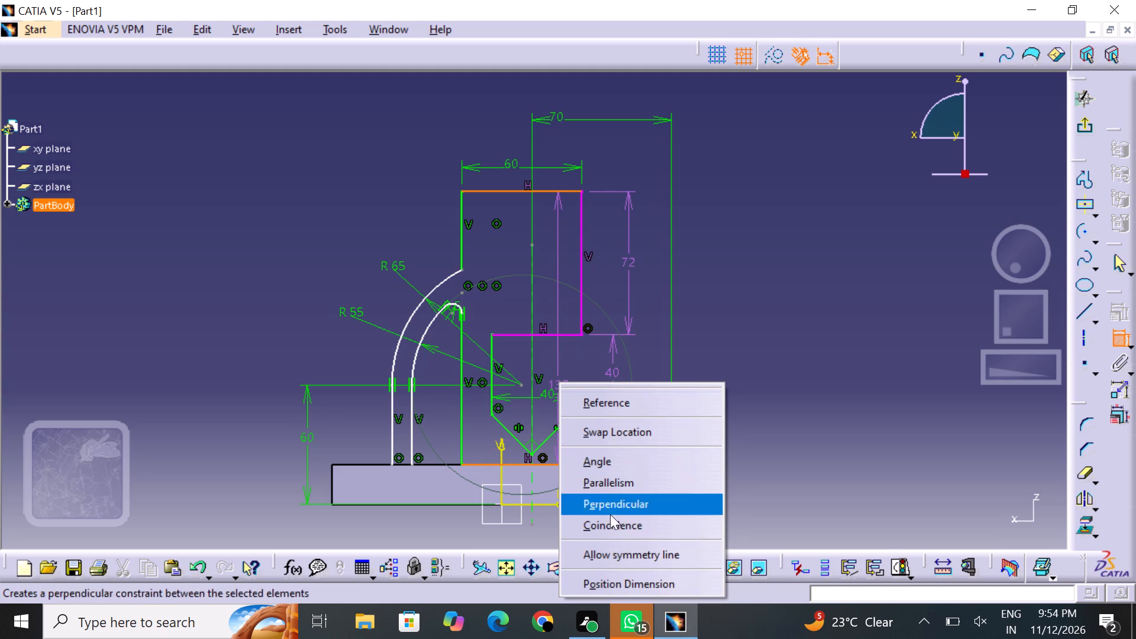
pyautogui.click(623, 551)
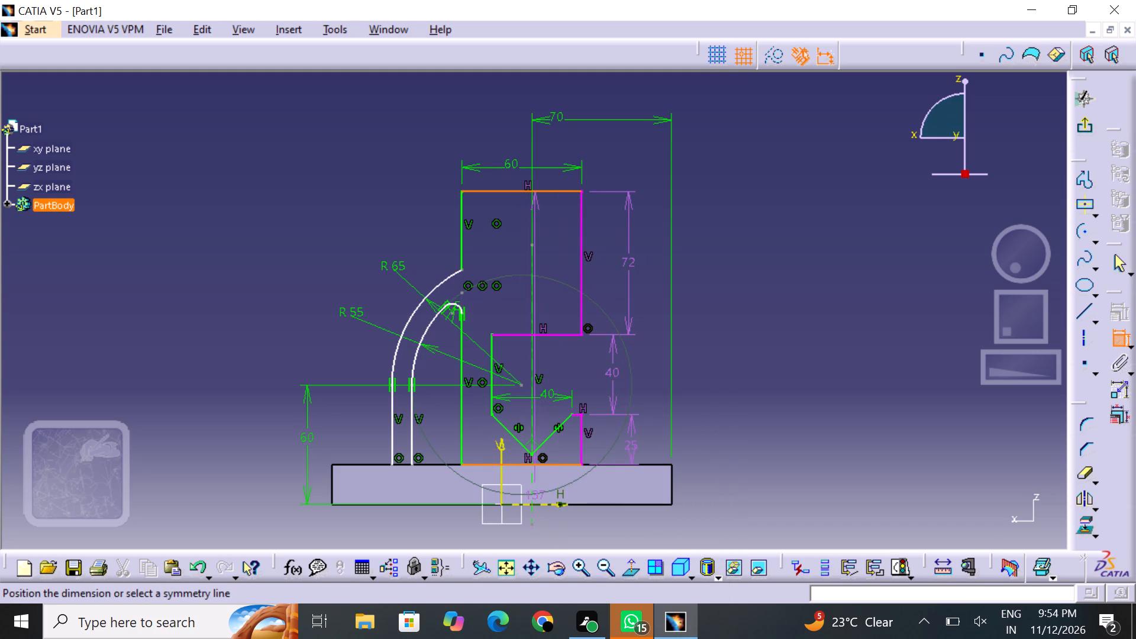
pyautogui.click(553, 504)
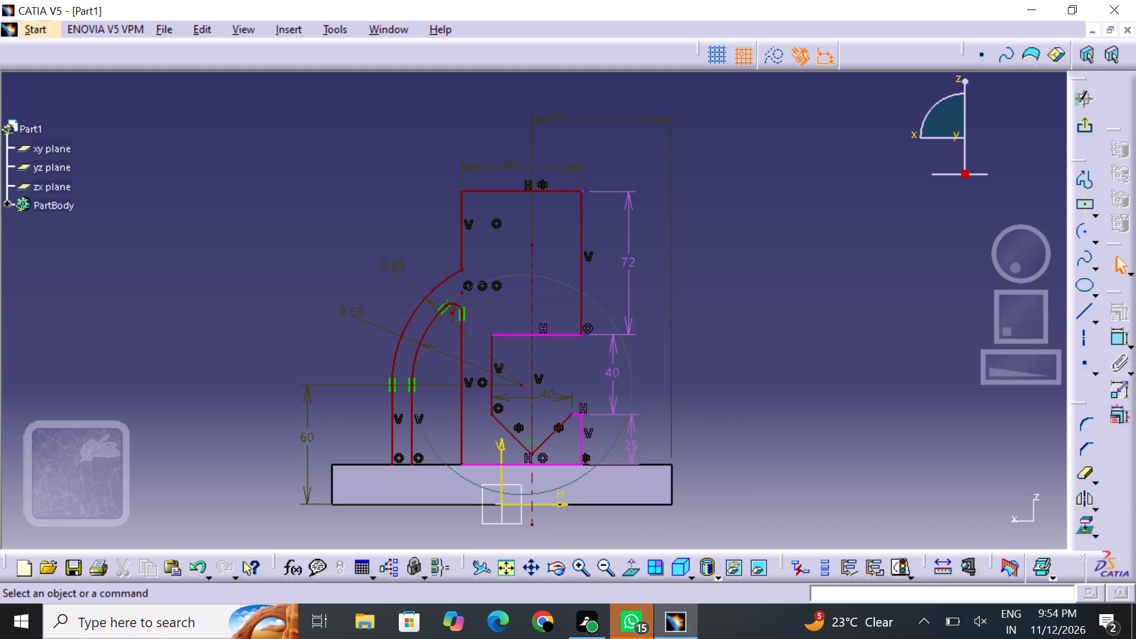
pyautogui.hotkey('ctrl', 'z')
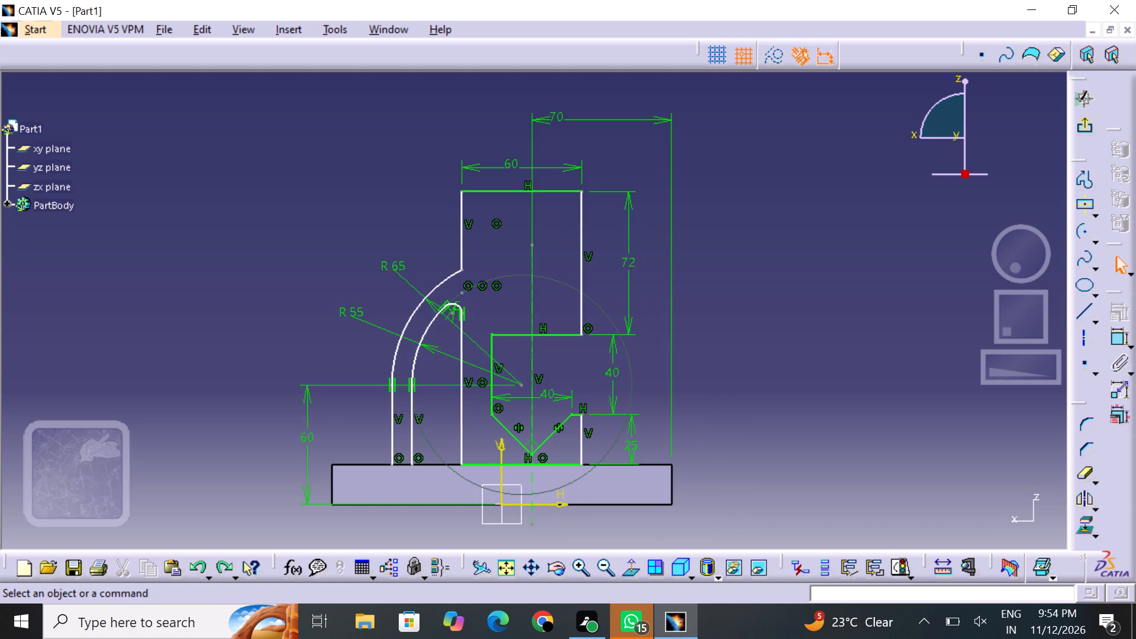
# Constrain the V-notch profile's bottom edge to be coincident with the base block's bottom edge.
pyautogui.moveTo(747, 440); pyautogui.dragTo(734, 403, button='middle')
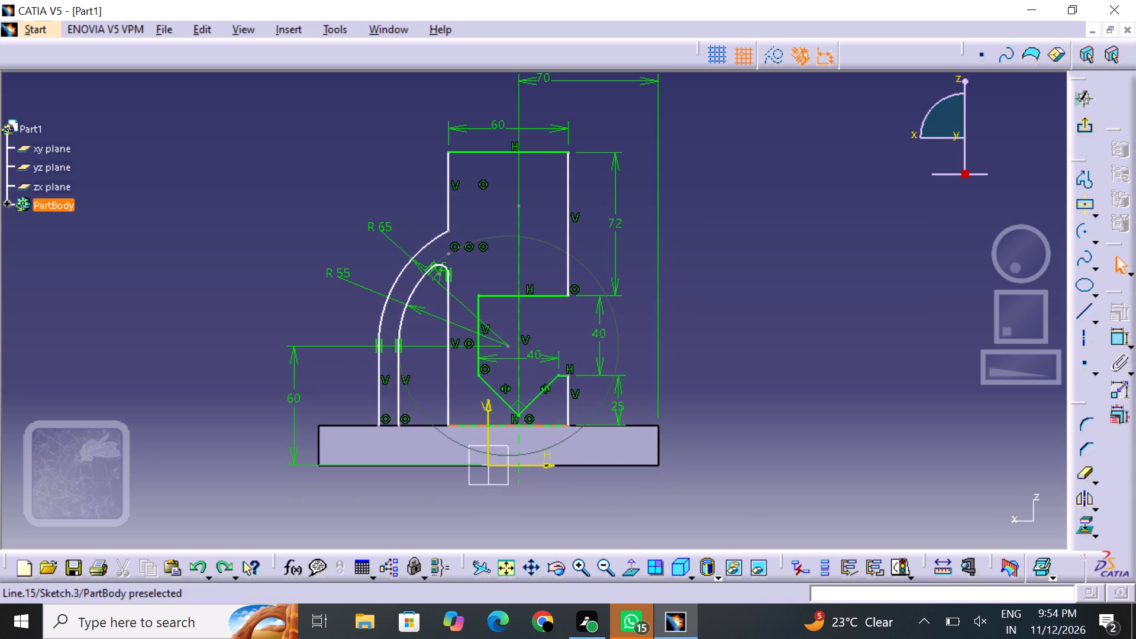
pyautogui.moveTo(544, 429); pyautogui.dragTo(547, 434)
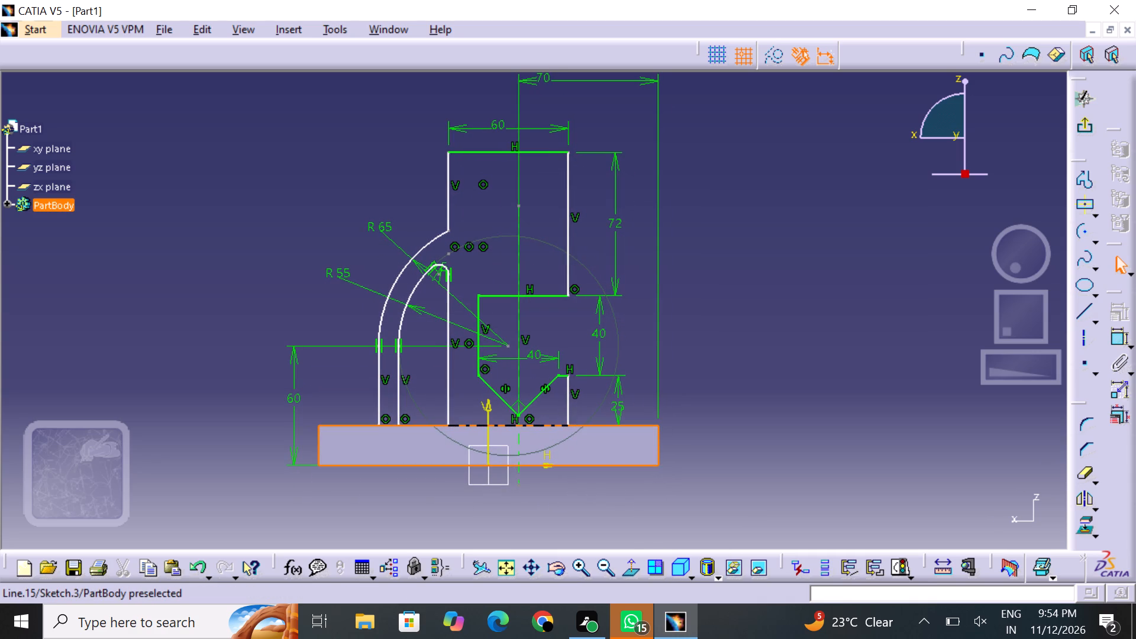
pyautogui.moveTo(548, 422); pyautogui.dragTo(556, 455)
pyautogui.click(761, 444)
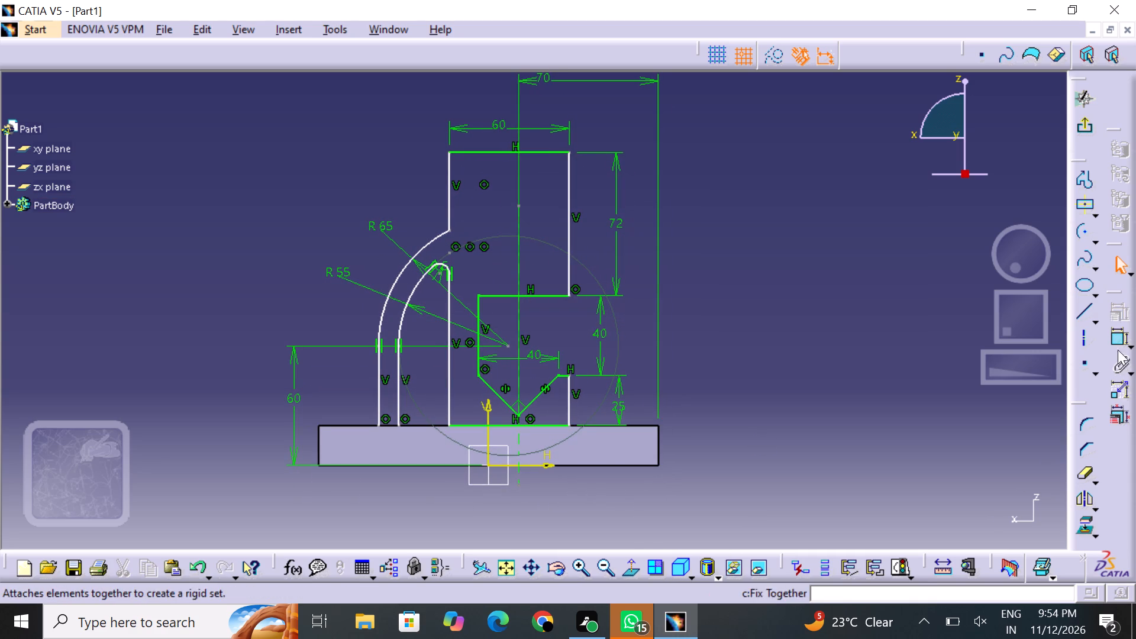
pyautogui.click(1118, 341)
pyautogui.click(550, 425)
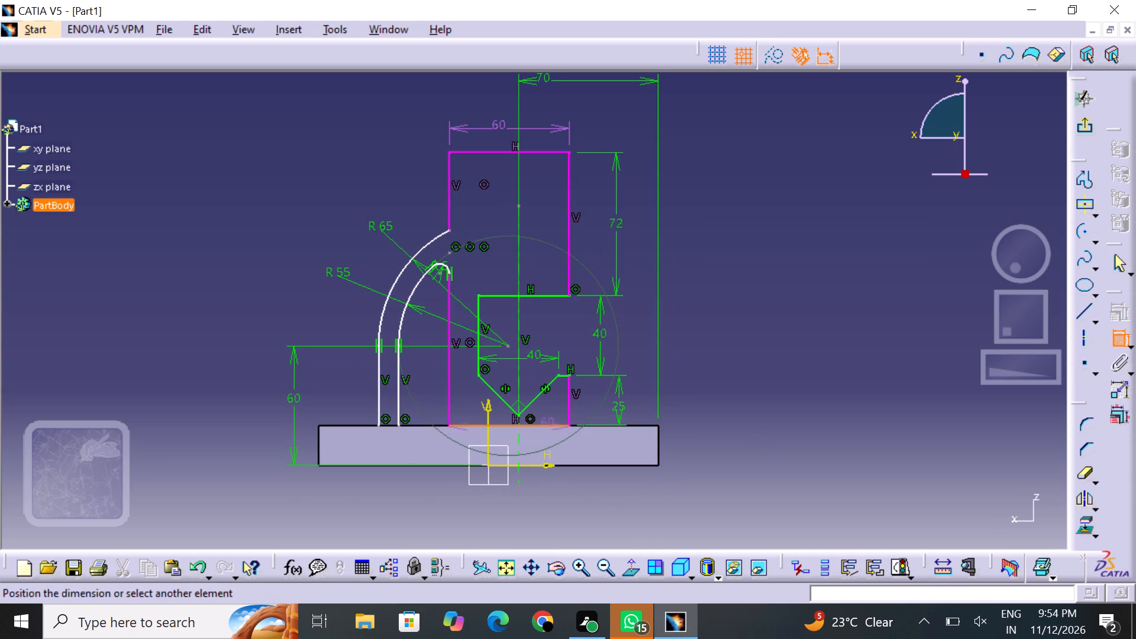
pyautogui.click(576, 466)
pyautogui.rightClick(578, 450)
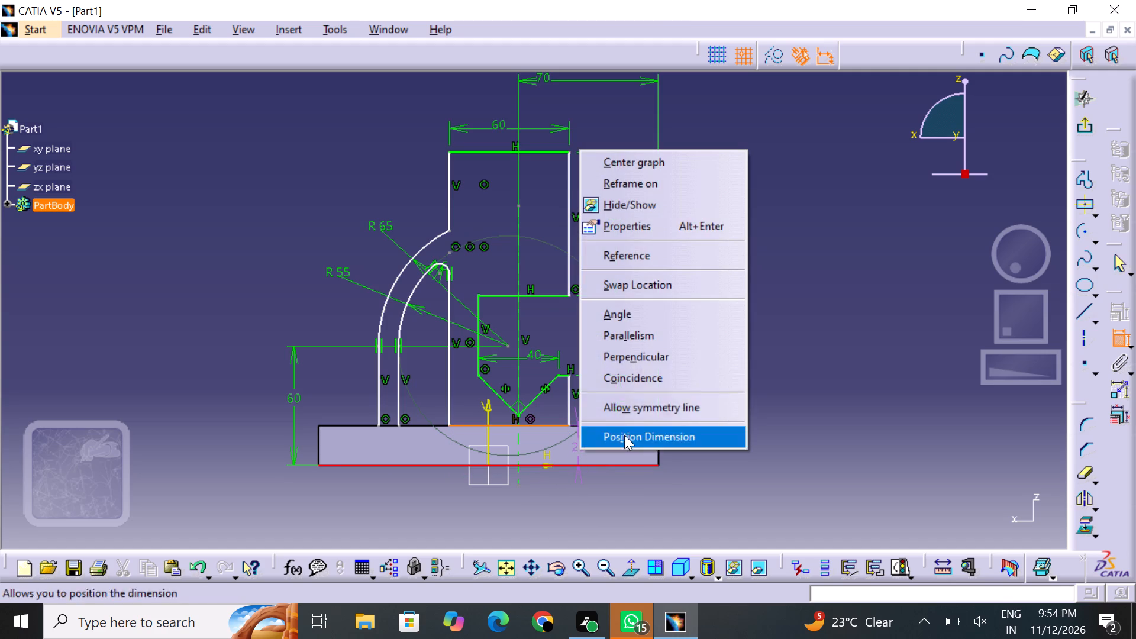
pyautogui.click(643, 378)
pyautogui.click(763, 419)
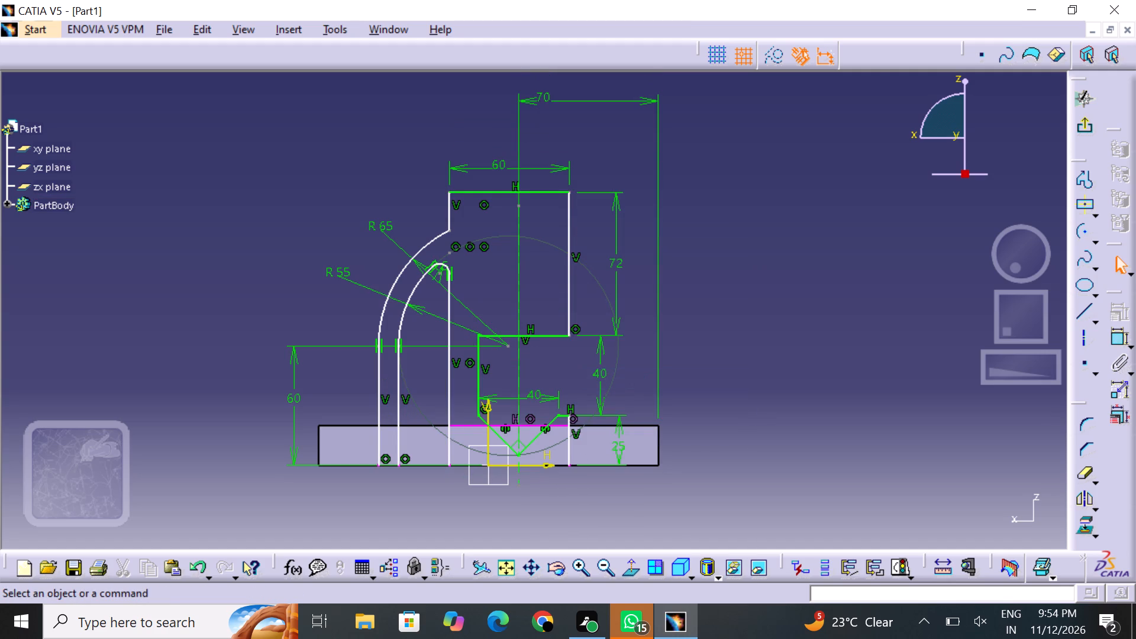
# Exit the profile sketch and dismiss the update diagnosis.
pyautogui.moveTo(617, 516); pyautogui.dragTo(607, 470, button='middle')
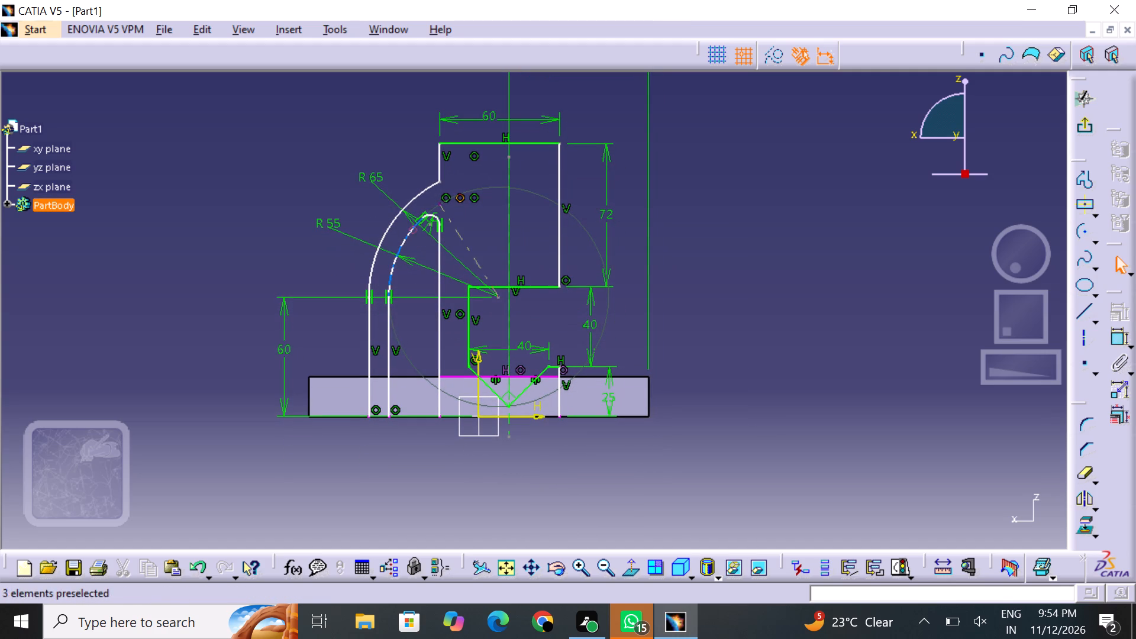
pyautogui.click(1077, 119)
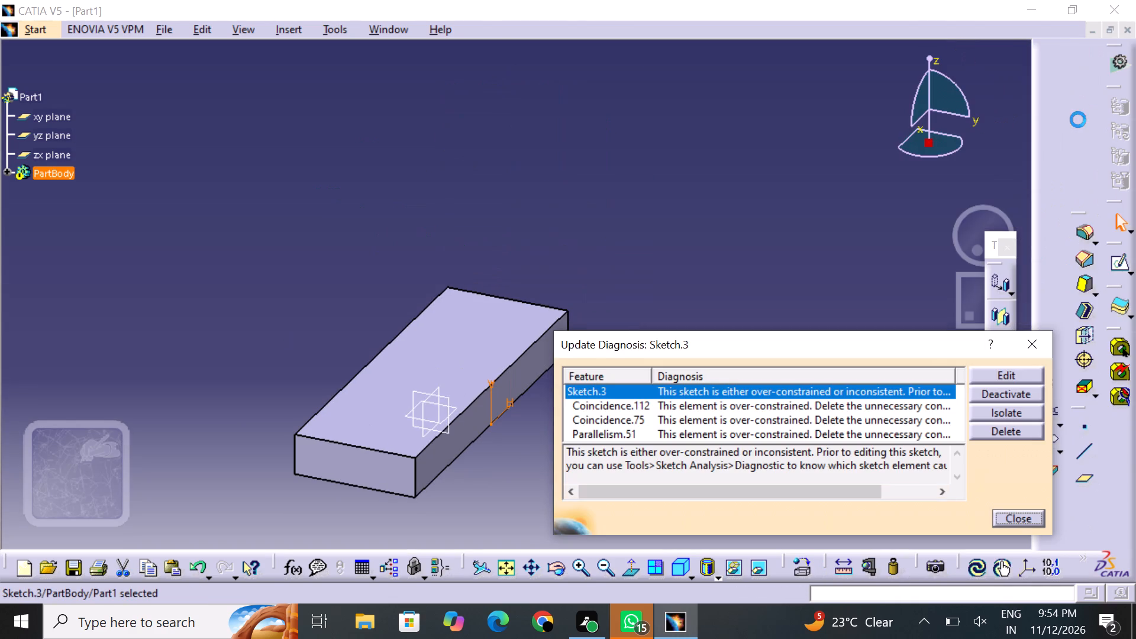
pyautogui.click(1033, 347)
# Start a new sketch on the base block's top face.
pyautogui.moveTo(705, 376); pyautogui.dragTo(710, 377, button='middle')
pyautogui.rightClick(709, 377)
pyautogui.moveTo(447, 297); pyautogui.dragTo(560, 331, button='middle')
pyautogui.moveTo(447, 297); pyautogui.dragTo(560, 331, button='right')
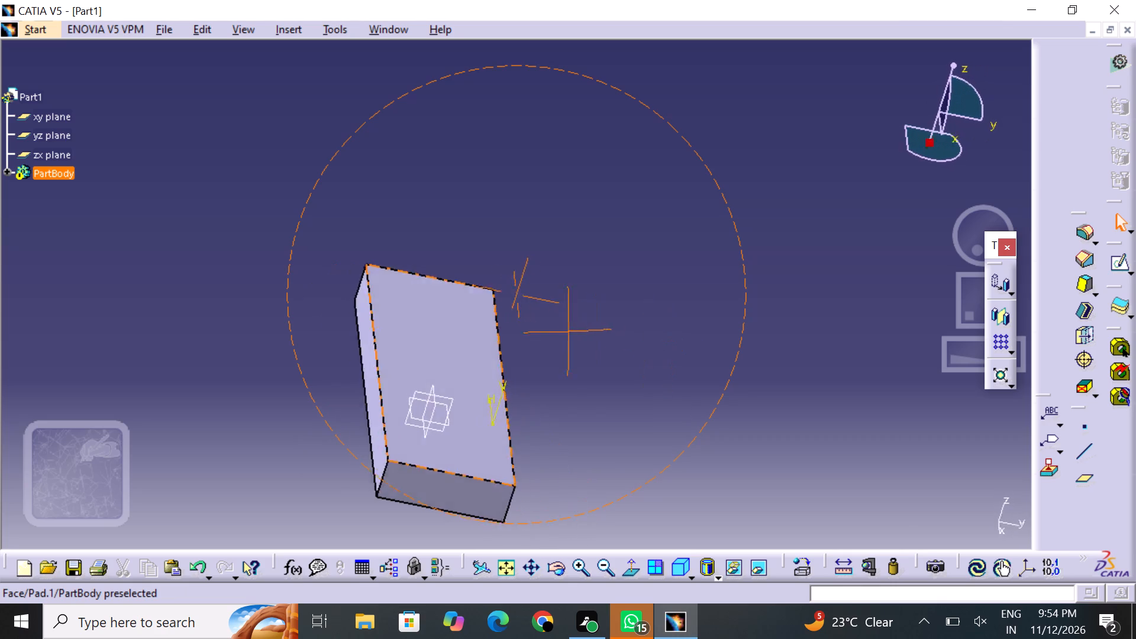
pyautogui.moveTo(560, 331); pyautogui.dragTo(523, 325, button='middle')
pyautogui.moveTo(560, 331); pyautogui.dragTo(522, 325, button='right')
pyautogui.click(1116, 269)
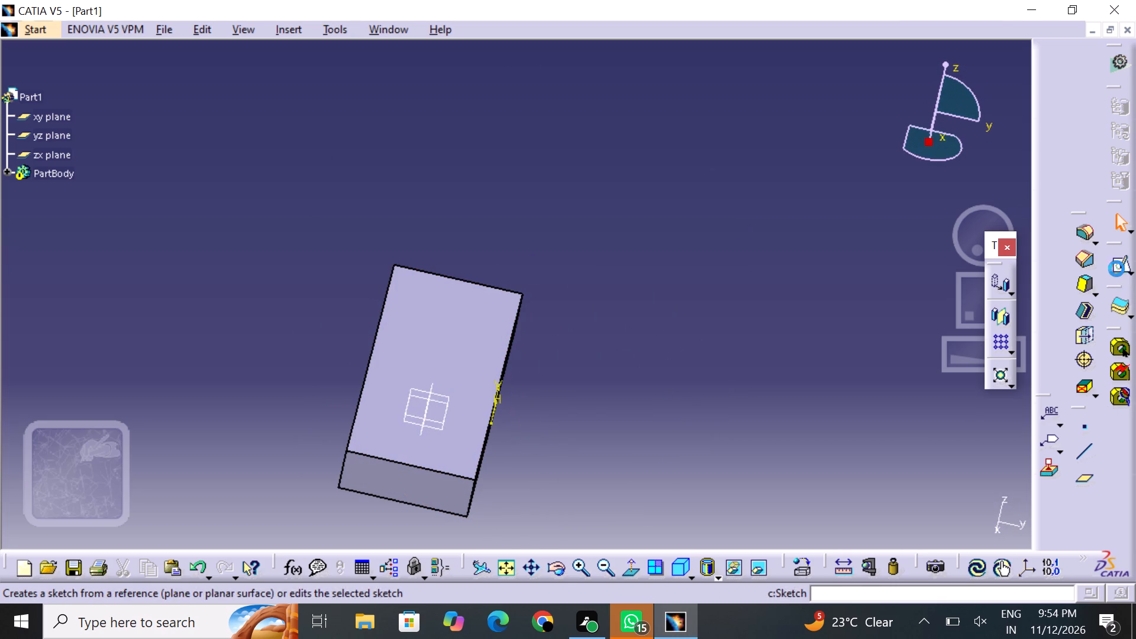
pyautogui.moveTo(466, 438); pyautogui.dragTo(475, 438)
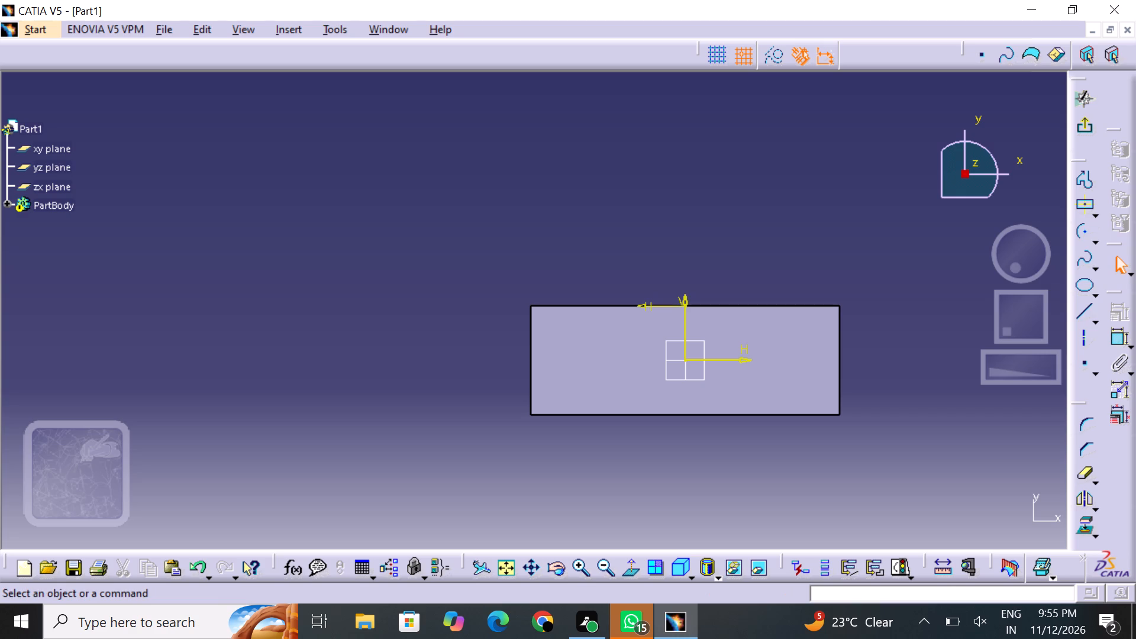
# Undo the top-face sketch and the V-notch profile sketch, back to the bare base block.
pyautogui.hotkey('ctrl', 'z')
pyautogui.hotkey('ctrl', 'z')
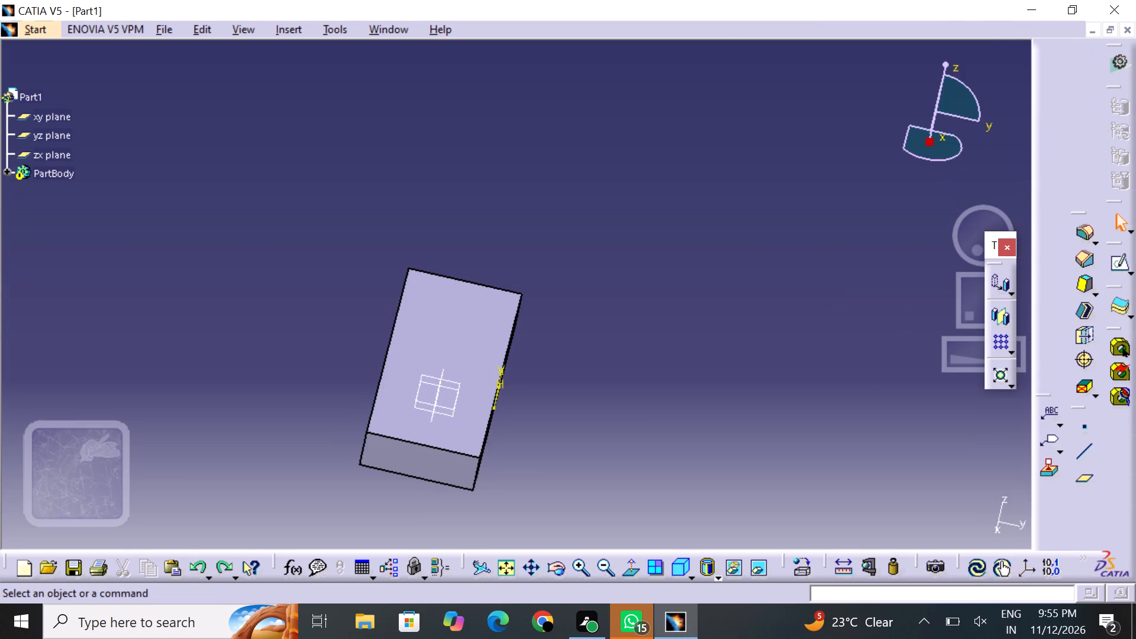
pyautogui.hotkey('ctrl', 'z')
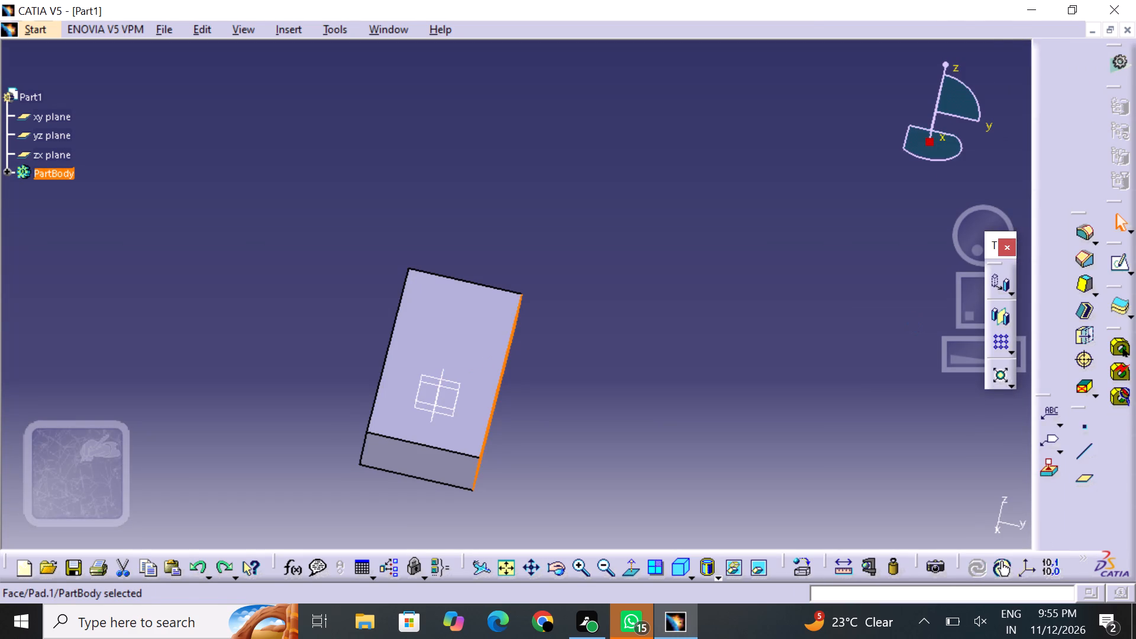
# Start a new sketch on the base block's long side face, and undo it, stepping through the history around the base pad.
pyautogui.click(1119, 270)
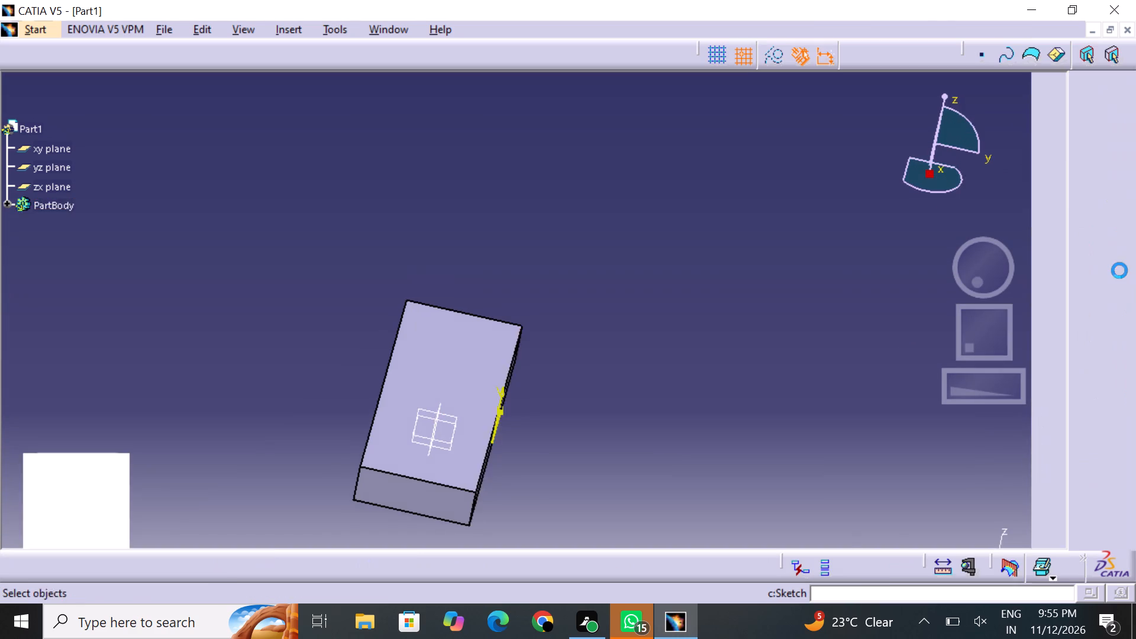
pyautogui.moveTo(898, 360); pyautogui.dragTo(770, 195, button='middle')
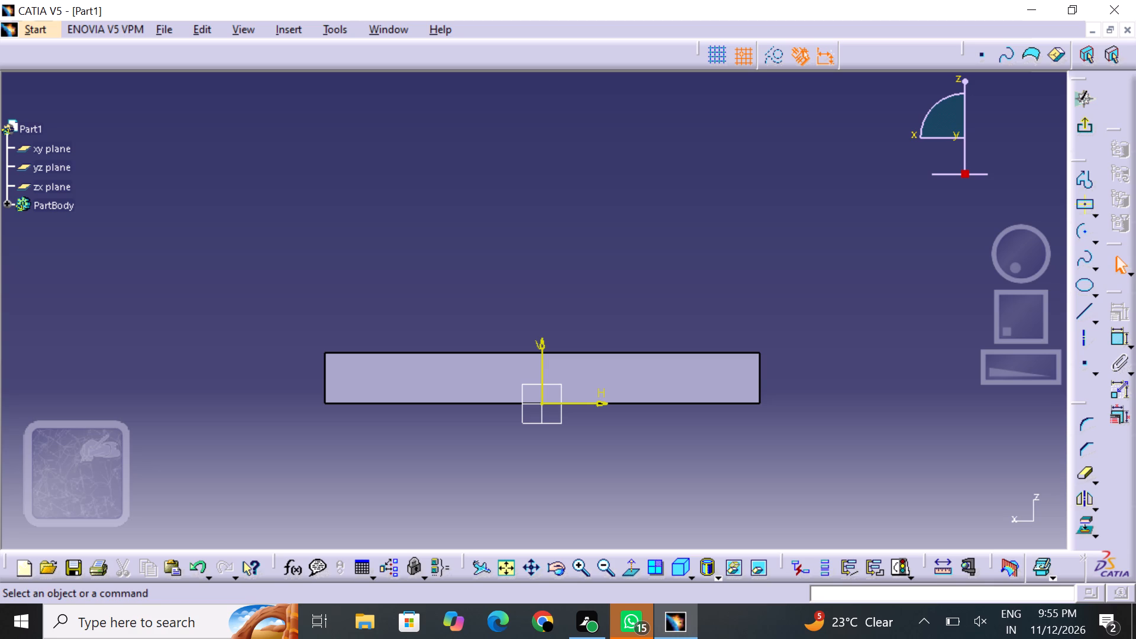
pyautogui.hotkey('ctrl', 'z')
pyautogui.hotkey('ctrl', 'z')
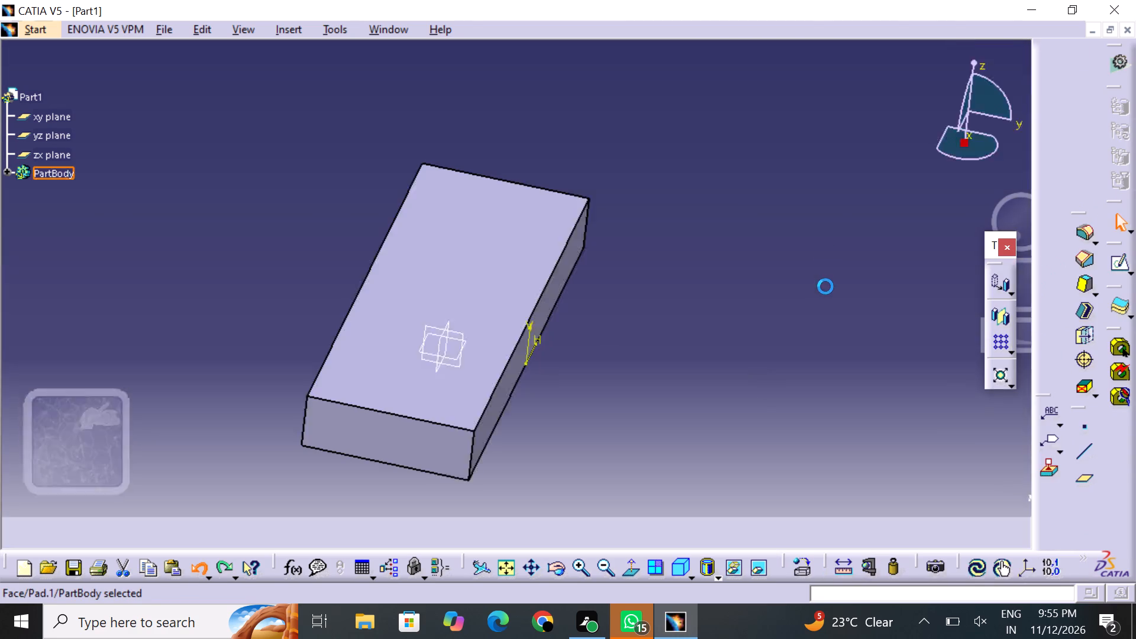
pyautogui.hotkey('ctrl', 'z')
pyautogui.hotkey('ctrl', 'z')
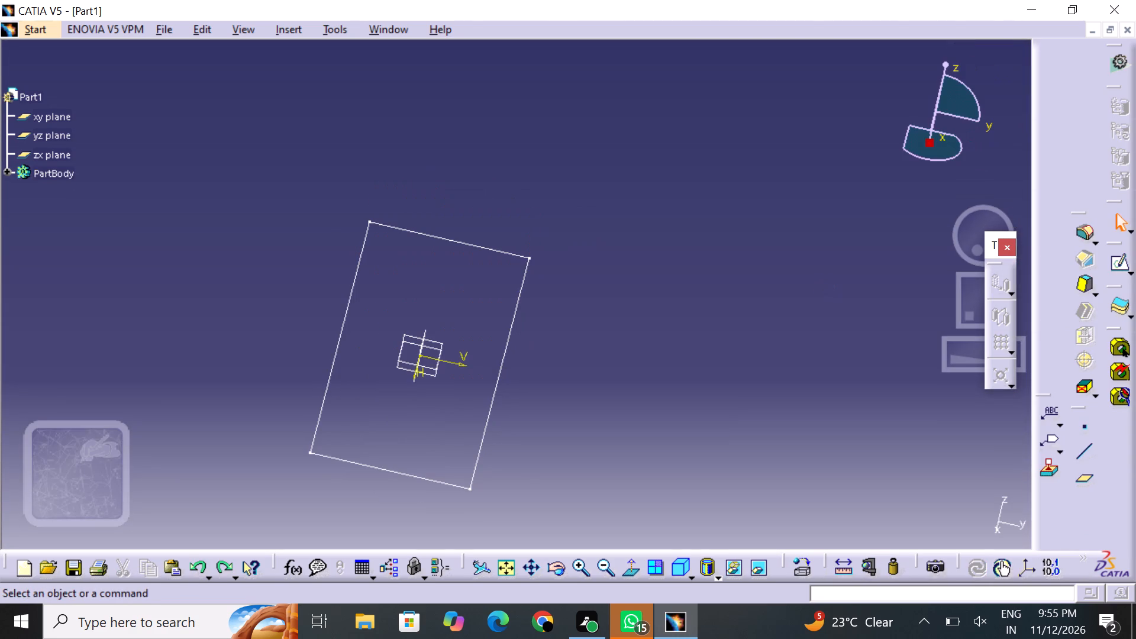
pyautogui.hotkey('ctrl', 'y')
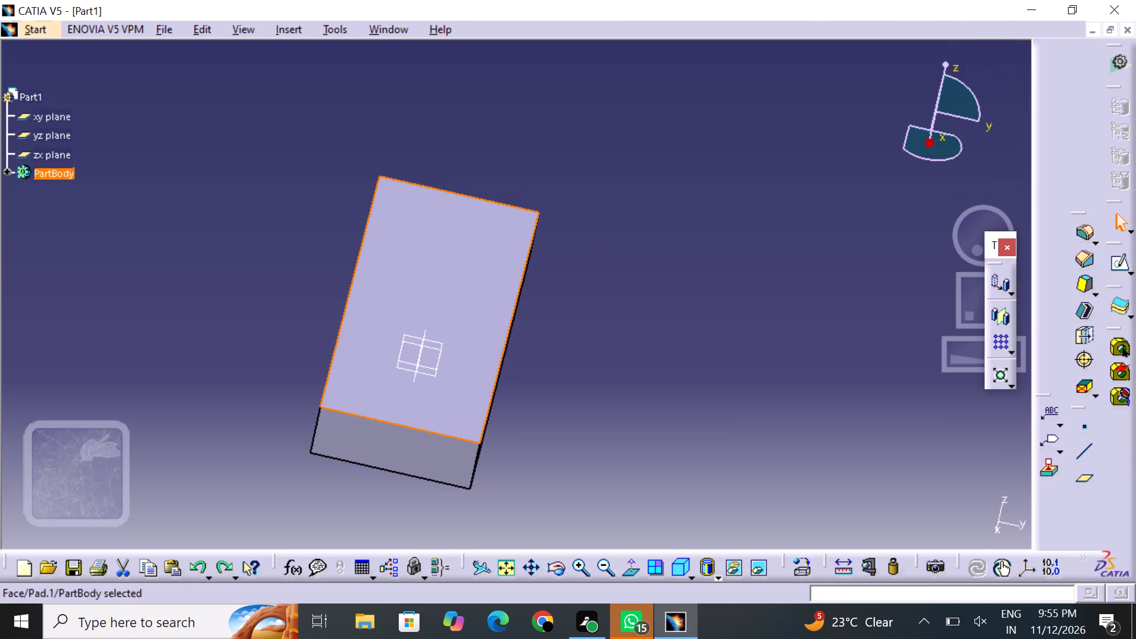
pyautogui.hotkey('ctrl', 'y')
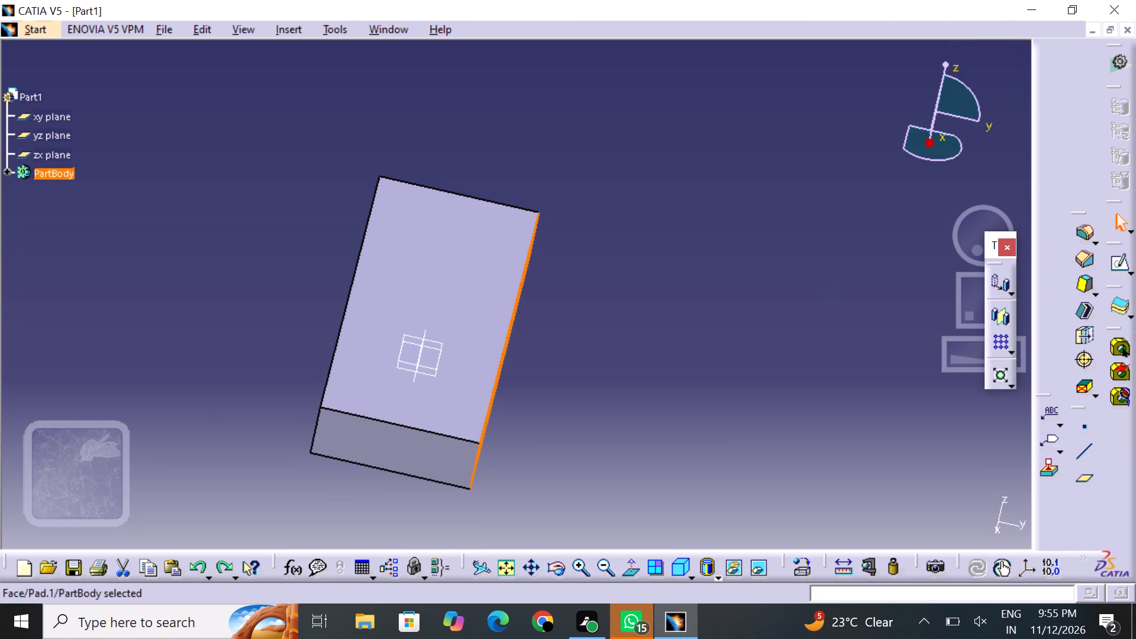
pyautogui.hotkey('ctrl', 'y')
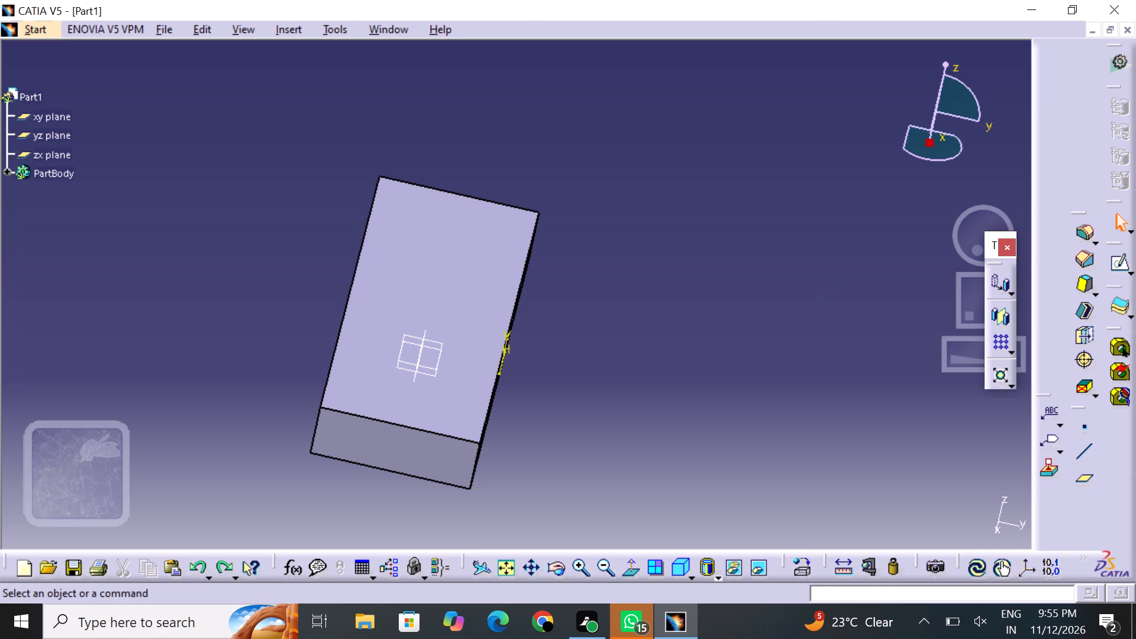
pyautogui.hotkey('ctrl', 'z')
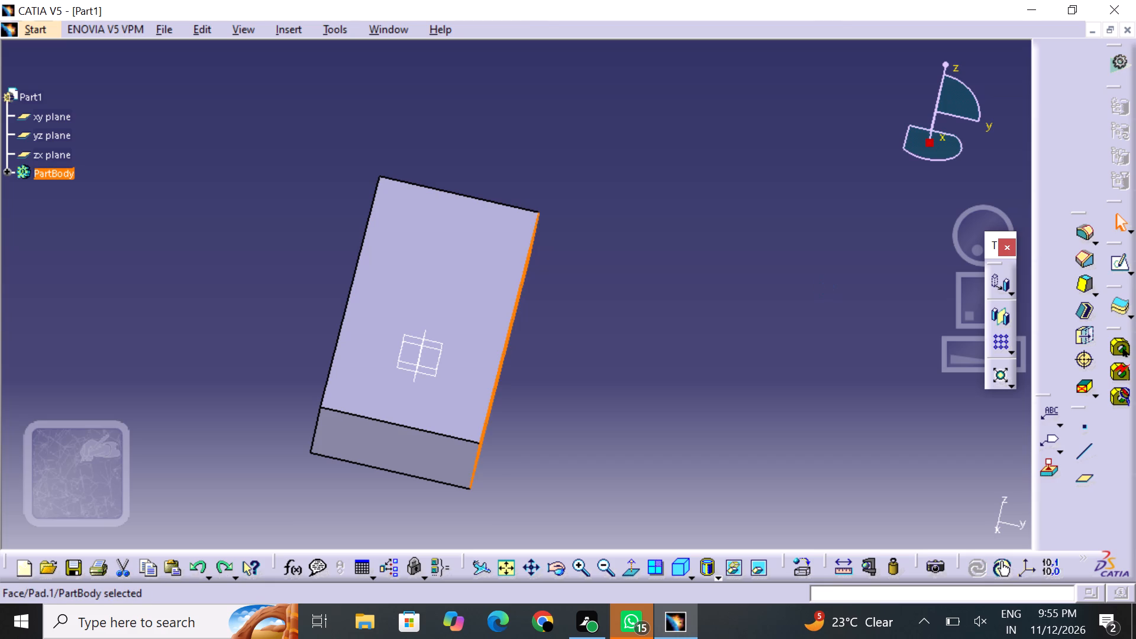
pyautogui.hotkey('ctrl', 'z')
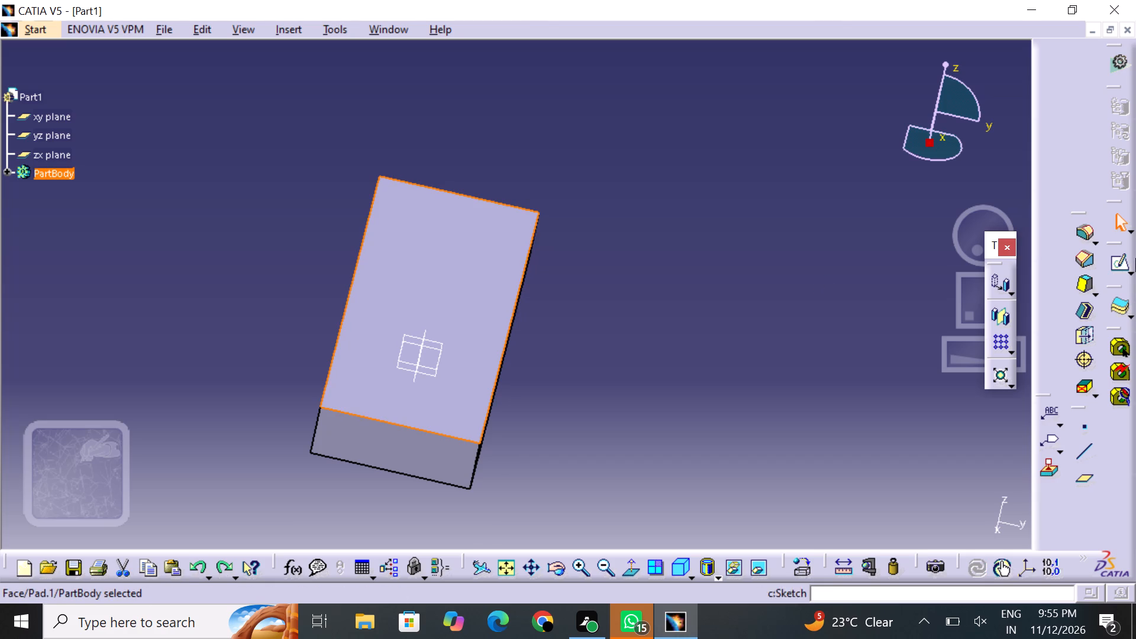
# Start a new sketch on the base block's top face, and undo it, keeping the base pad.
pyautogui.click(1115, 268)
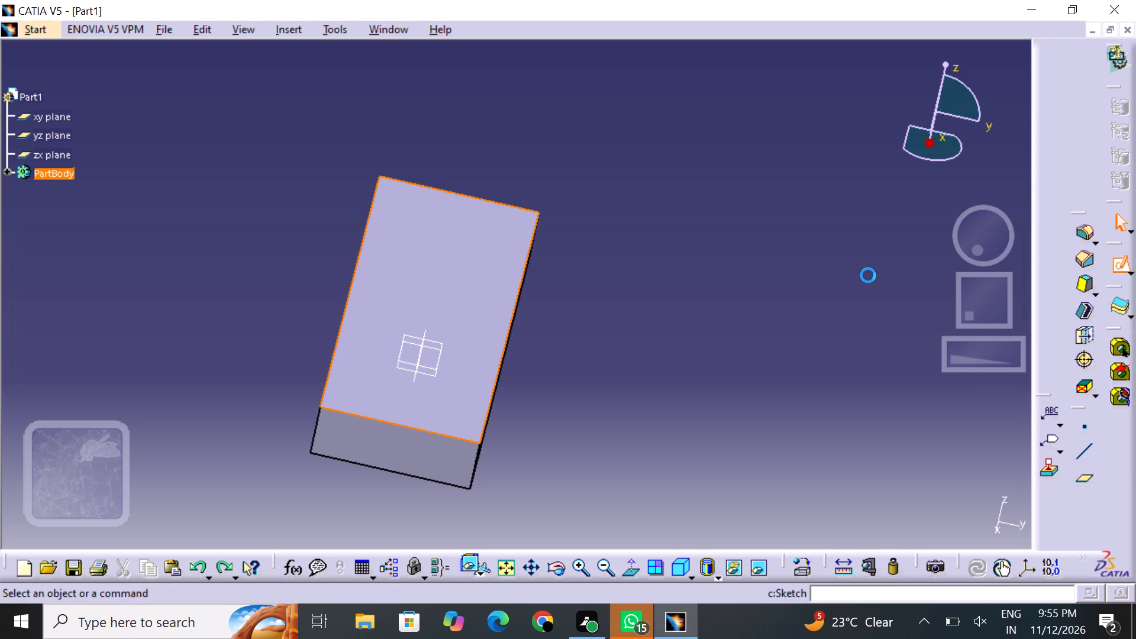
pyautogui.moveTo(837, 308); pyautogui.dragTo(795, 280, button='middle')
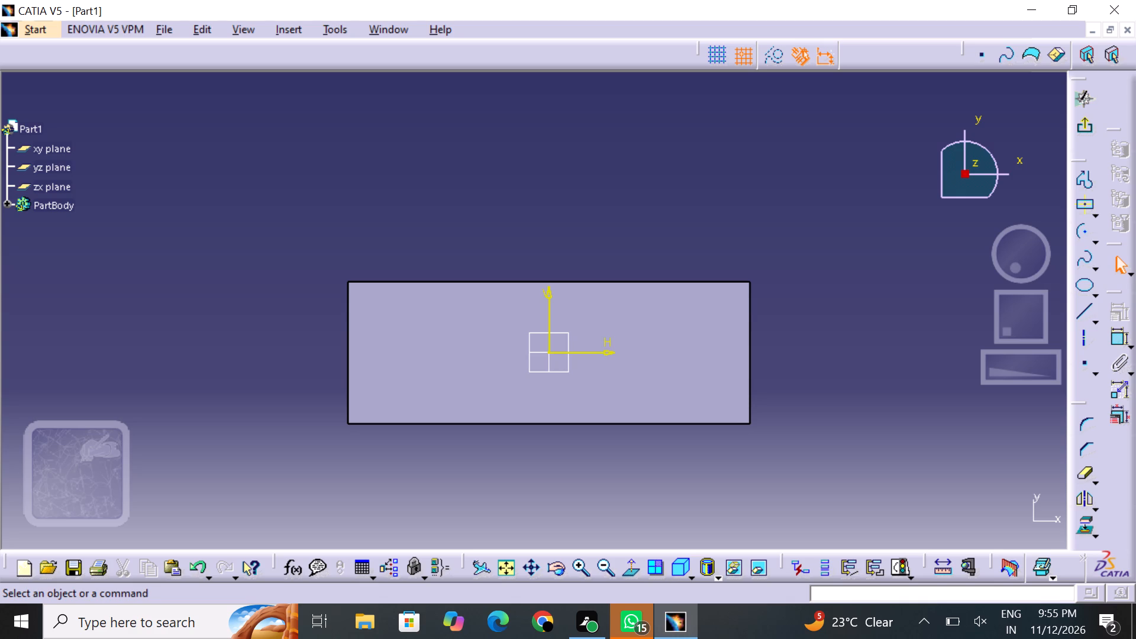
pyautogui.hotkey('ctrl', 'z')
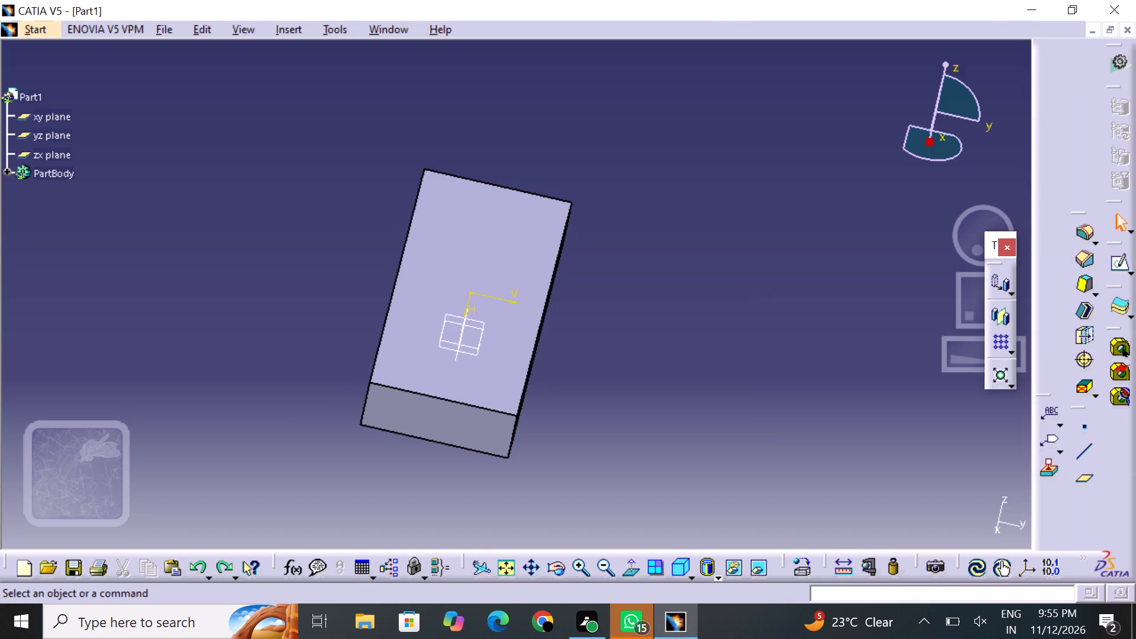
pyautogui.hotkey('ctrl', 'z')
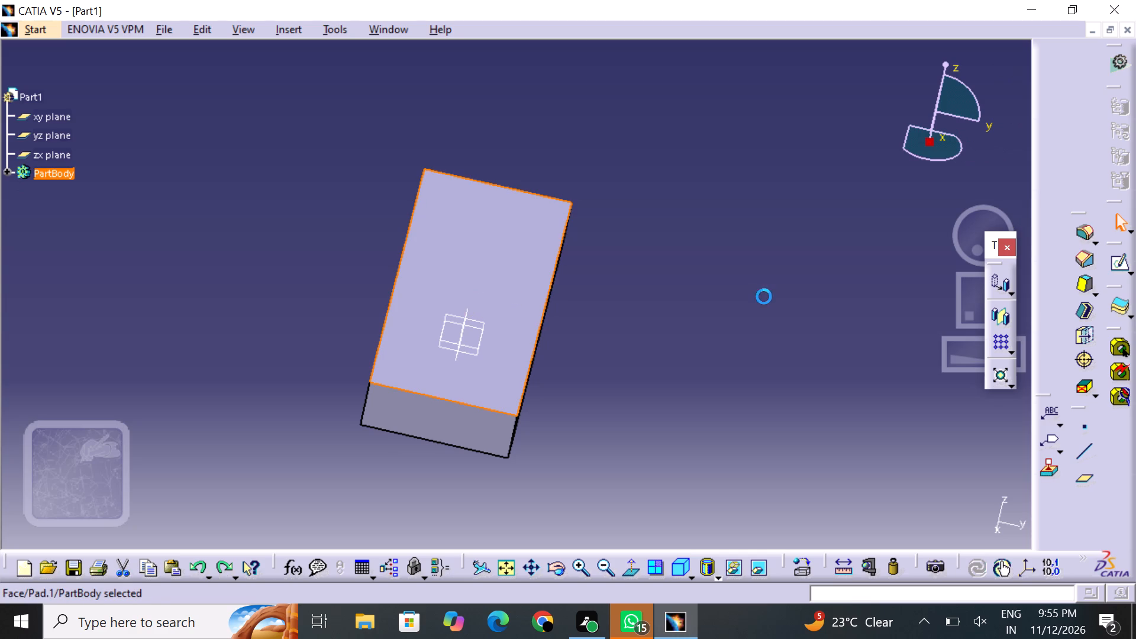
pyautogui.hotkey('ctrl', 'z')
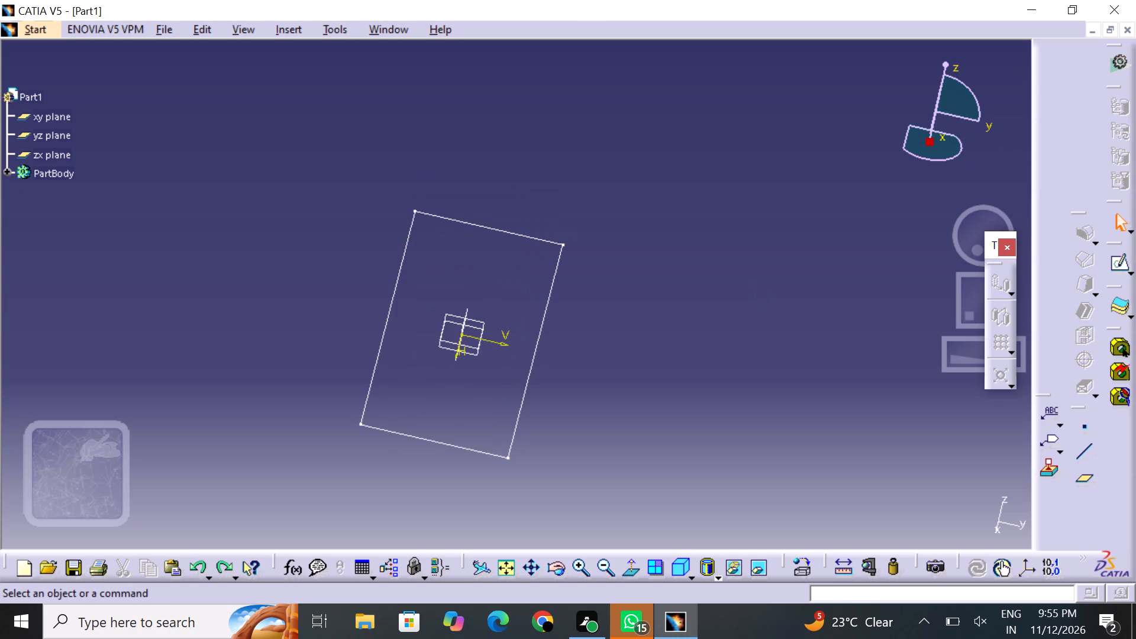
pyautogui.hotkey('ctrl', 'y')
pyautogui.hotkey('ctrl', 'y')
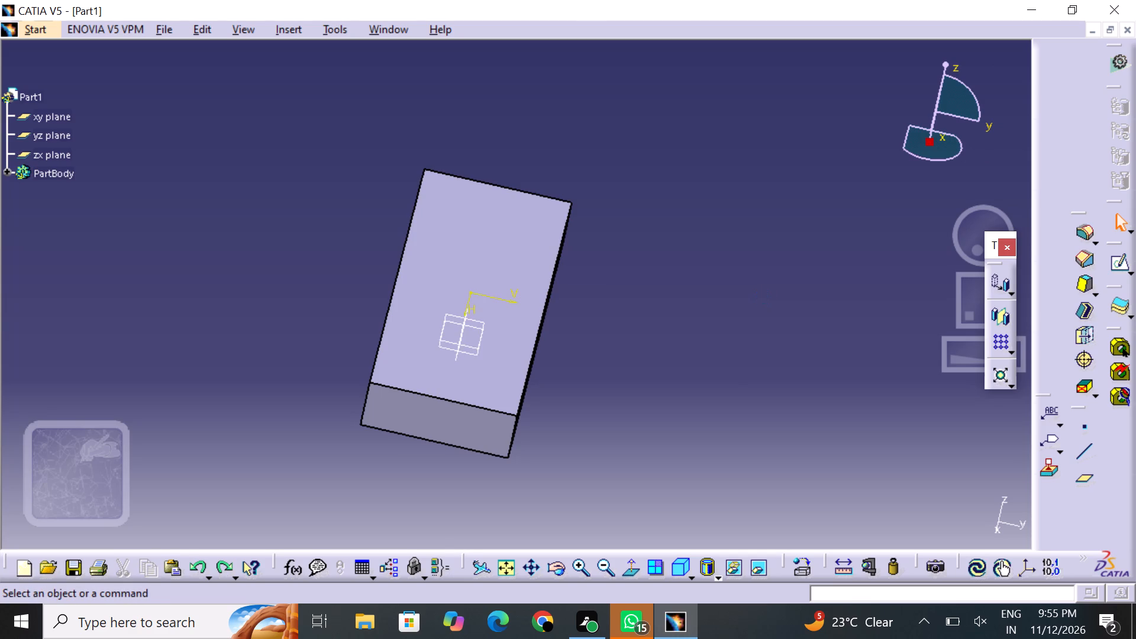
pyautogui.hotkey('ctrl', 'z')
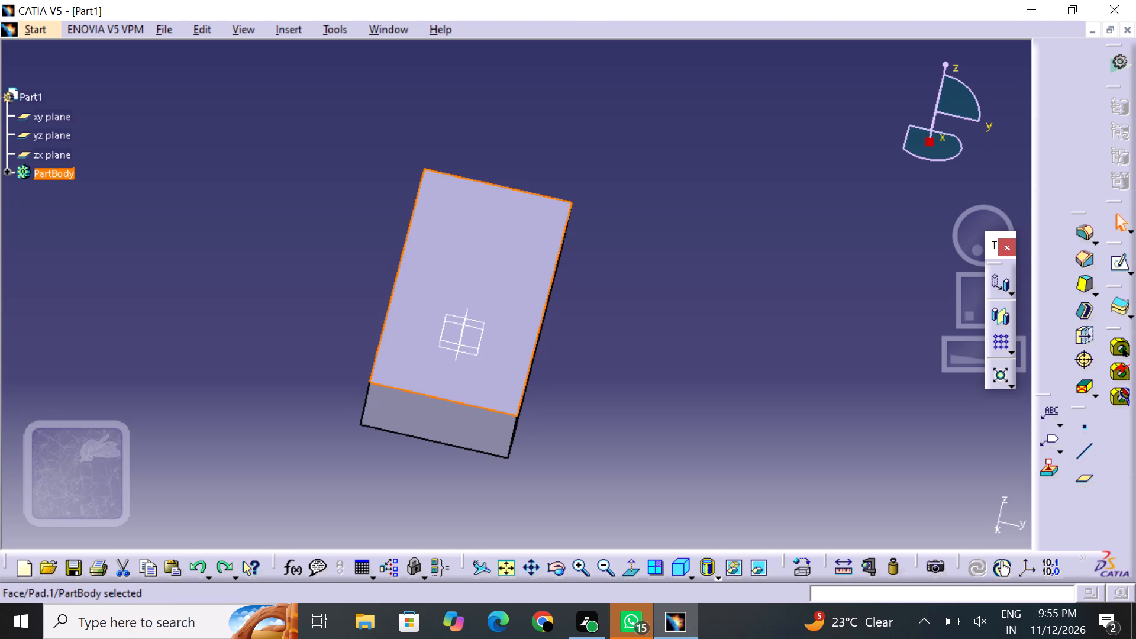
# Examine the bare base block's top face and sides from several angles.
pyautogui.moveTo(624, 352); pyautogui.dragTo(544, 272, button='middle')
pyautogui.scroll(-1, 619, 356)
pyautogui.moveTo(608, 356); pyautogui.dragTo(544, 272, button='right')
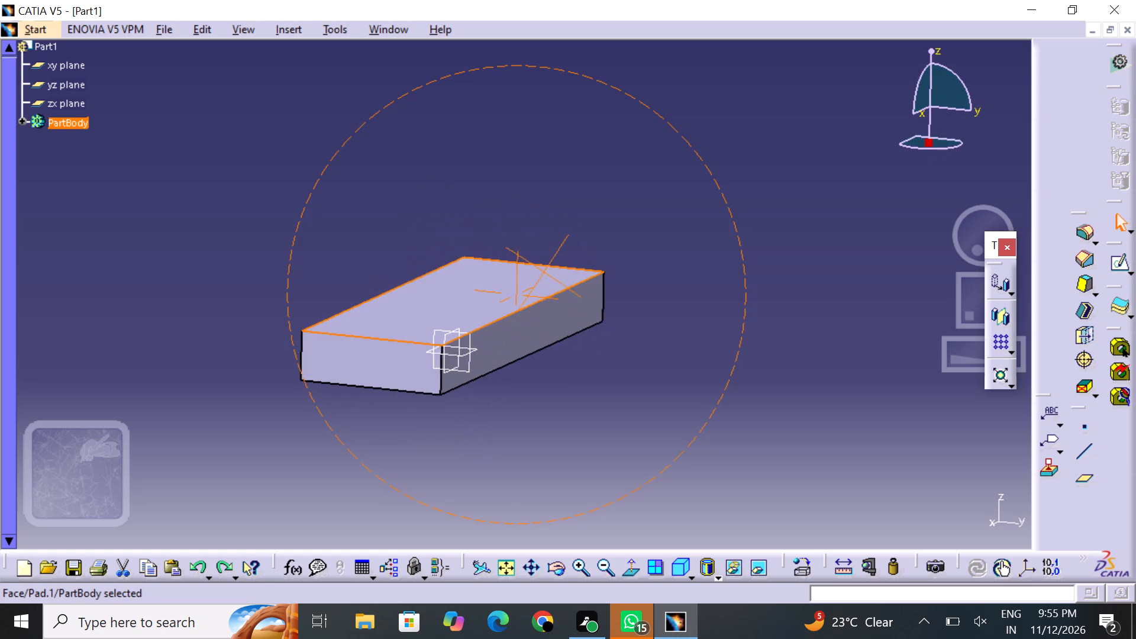
pyautogui.moveTo(544, 272); pyautogui.dragTo(543, 272, button='right')
pyautogui.moveTo(544, 272); pyautogui.dragTo(540, 272, button='middle')
pyautogui.moveTo(501, 199); pyautogui.dragTo(476, 228, button='middle')
pyautogui.moveTo(500, 199); pyautogui.dragTo(476, 228, button='right')
pyautogui.moveTo(648, 218); pyautogui.dragTo(647, 225, button='middle')
pyautogui.moveTo(648, 224); pyautogui.dragTo(647, 225, button='right')
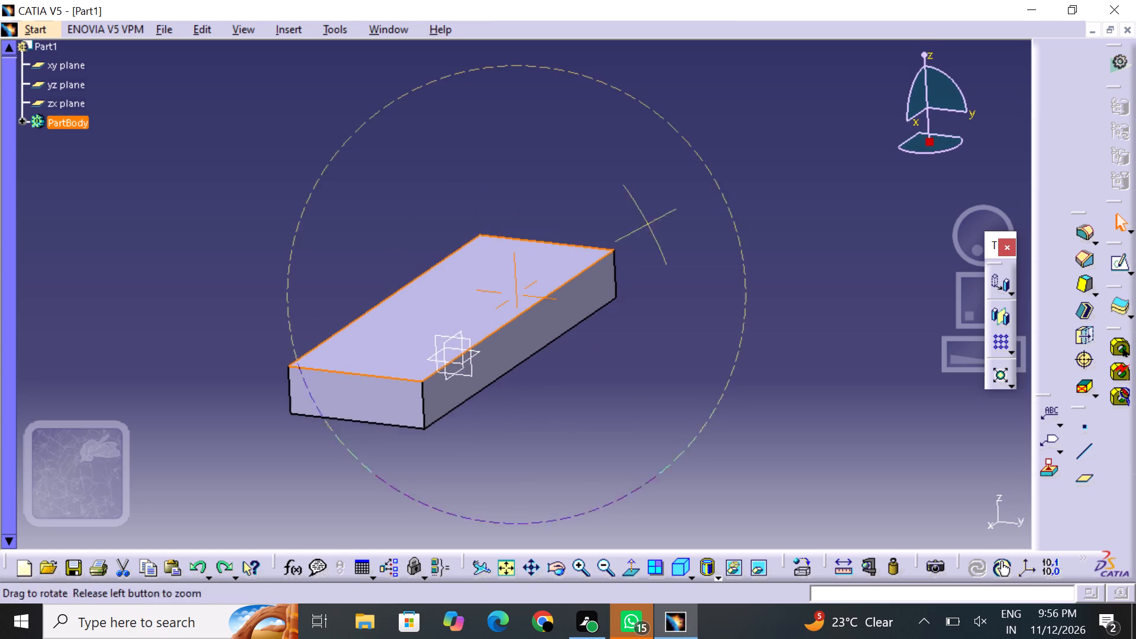
pyautogui.moveTo(647, 225); pyautogui.dragTo(606, 364, button='right')
pyautogui.moveTo(647, 225); pyautogui.dragTo(606, 364, button='middle')
pyautogui.moveTo(385, 434); pyautogui.dragTo(383, 305, button='middle')
pyautogui.moveTo(385, 434); pyautogui.dragTo(383, 305, button='right')
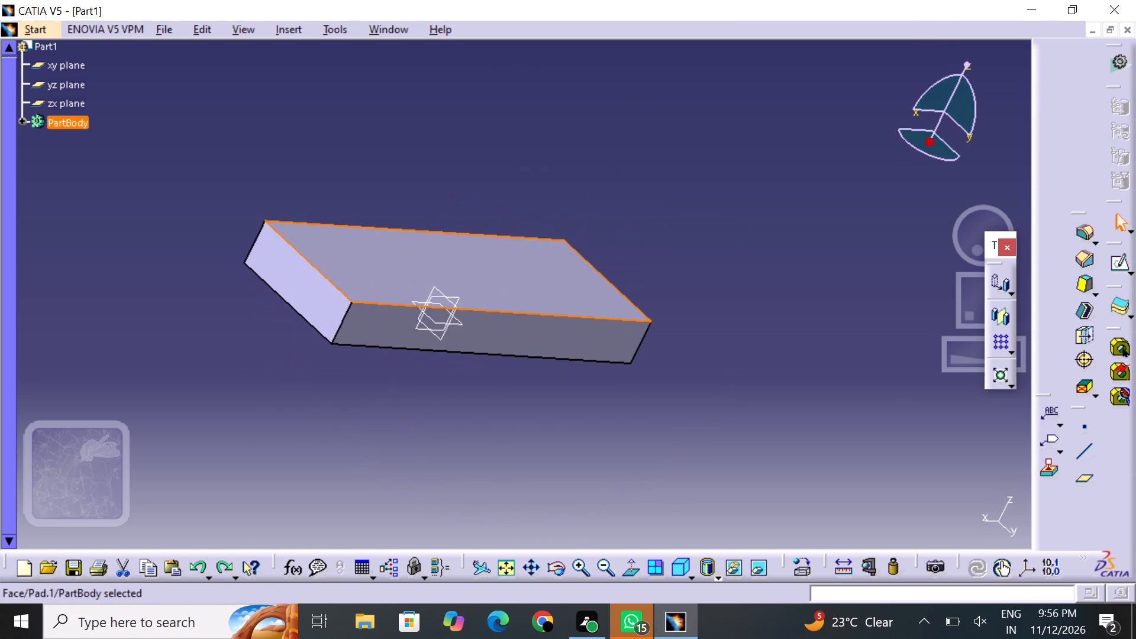
pyautogui.moveTo(389, 186); pyautogui.dragTo(342, 230, button='middle')
pyautogui.moveTo(392, 184); pyautogui.dragTo(342, 230, button='right')
pyautogui.moveTo(512, 414); pyautogui.dragTo(501, 385, button='middle')
pyautogui.moveTo(512, 411); pyautogui.dragTo(501, 385, button='right')
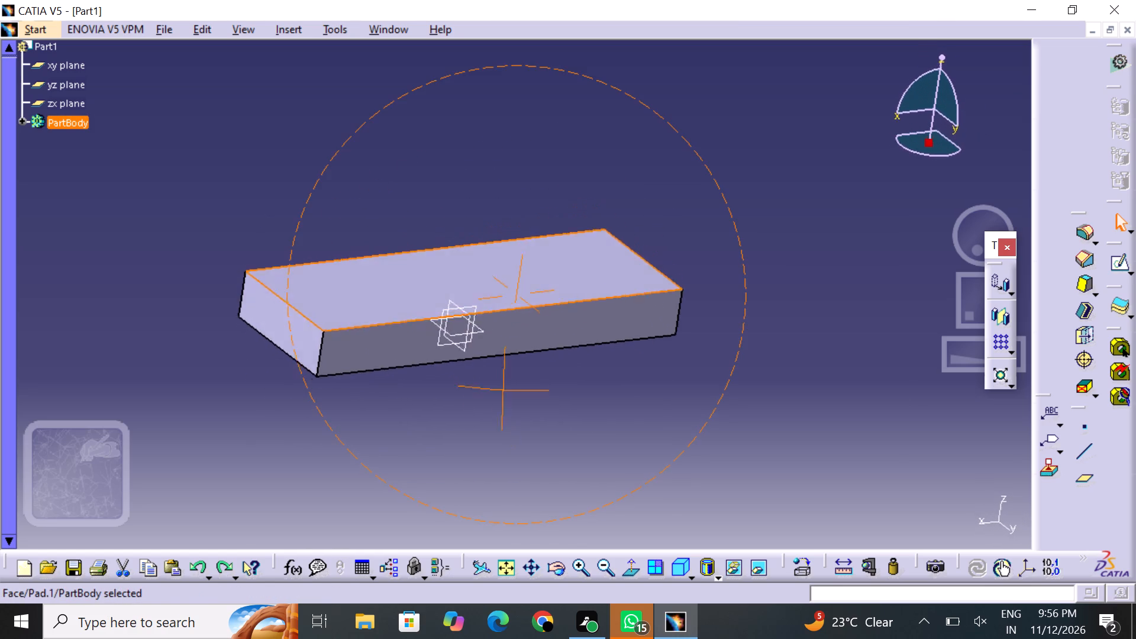
pyautogui.moveTo(501, 385); pyautogui.dragTo(495, 364, button='right')
pyautogui.moveTo(501, 385); pyautogui.dragTo(495, 364, button='middle')
pyautogui.moveTo(508, 382); pyautogui.dragTo(559, 417, button='middle')
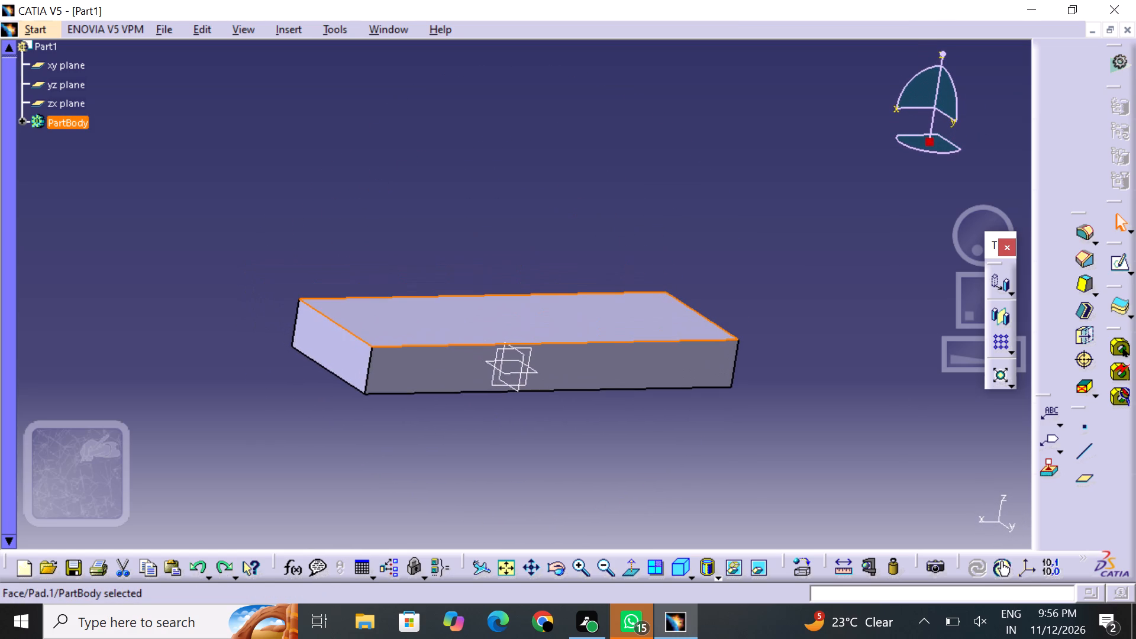
pyautogui.moveTo(462, 439); pyautogui.dragTo(461, 451, button='middle')
pyautogui.moveTo(461, 440); pyautogui.dragTo(461, 451, button='right')
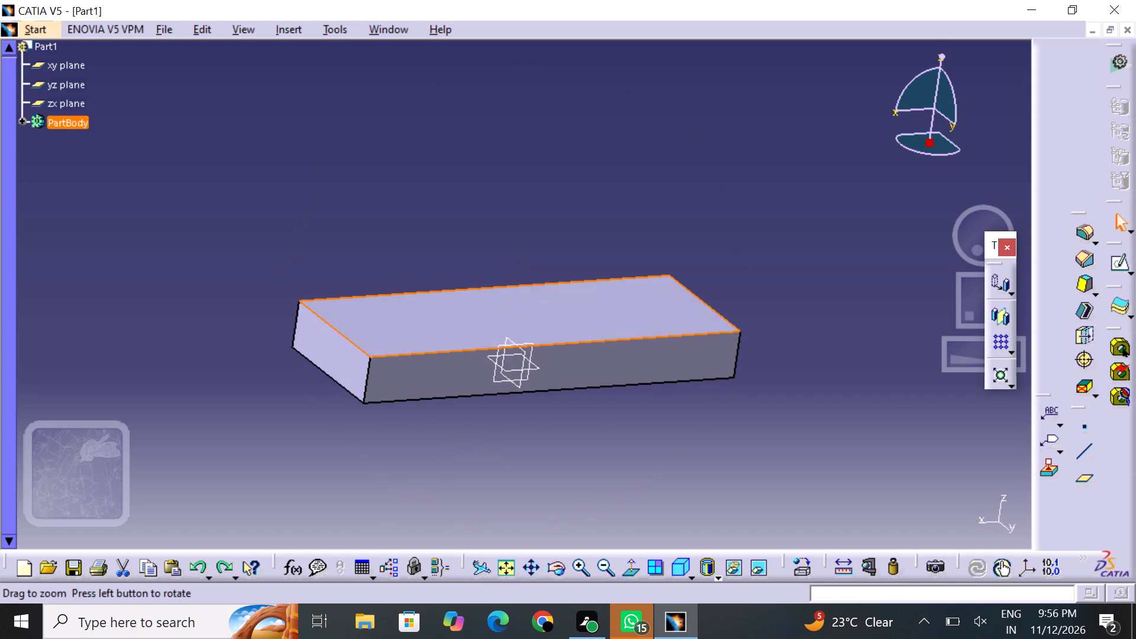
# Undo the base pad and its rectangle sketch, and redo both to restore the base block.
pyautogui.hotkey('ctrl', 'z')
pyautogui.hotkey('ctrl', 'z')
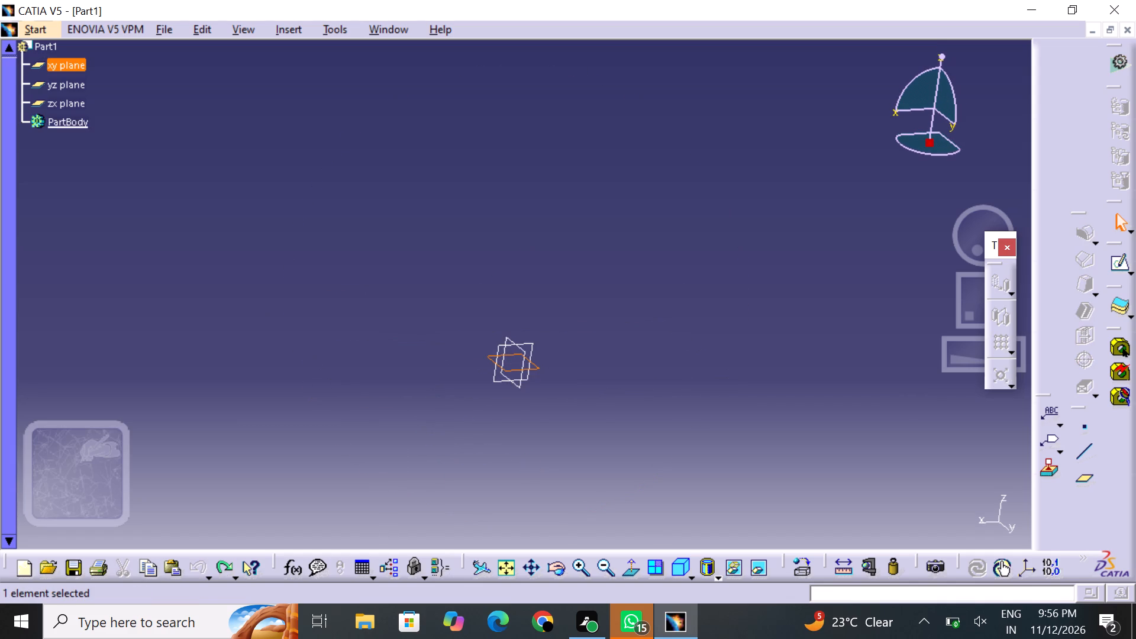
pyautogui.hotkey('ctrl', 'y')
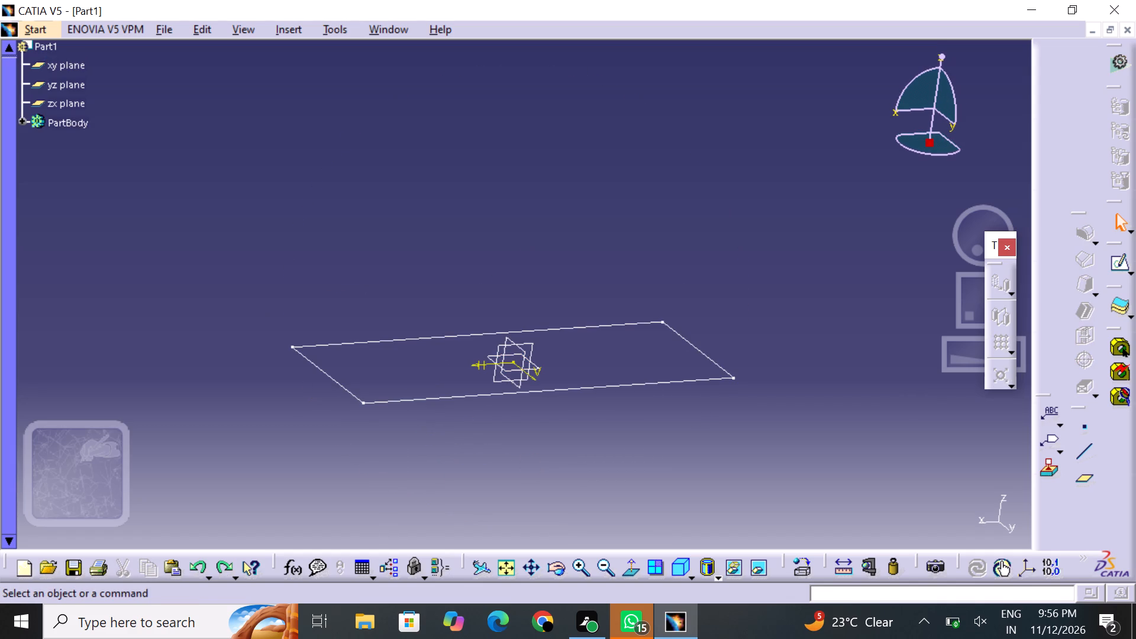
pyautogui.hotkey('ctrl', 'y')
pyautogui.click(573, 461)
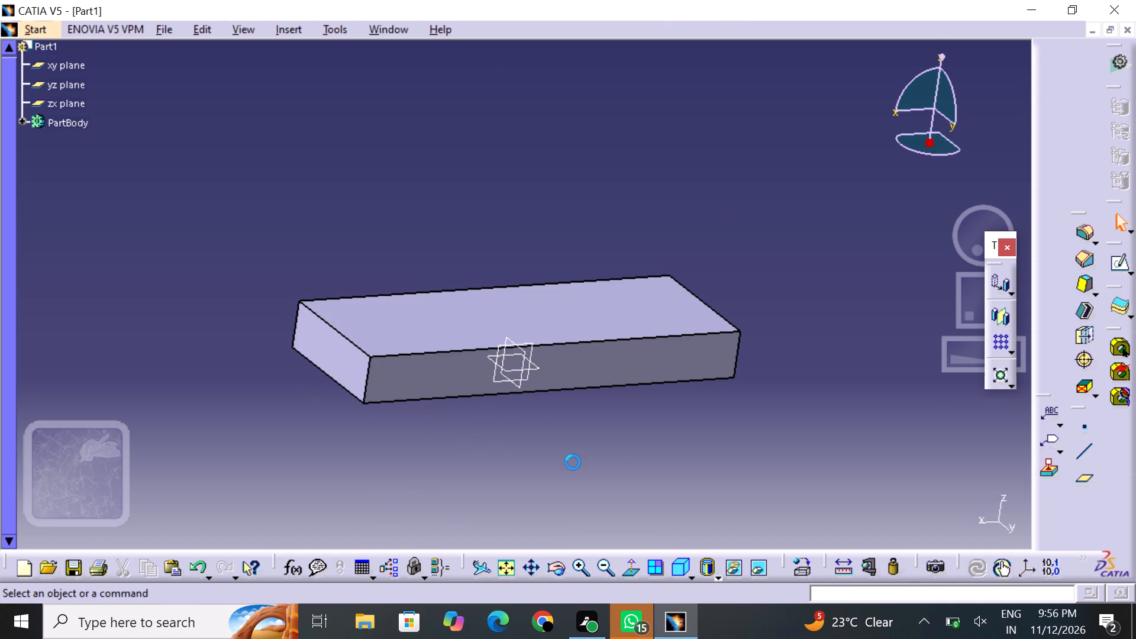
# Start a new sketch on the top face of the base block.
pyautogui.click(586, 332)
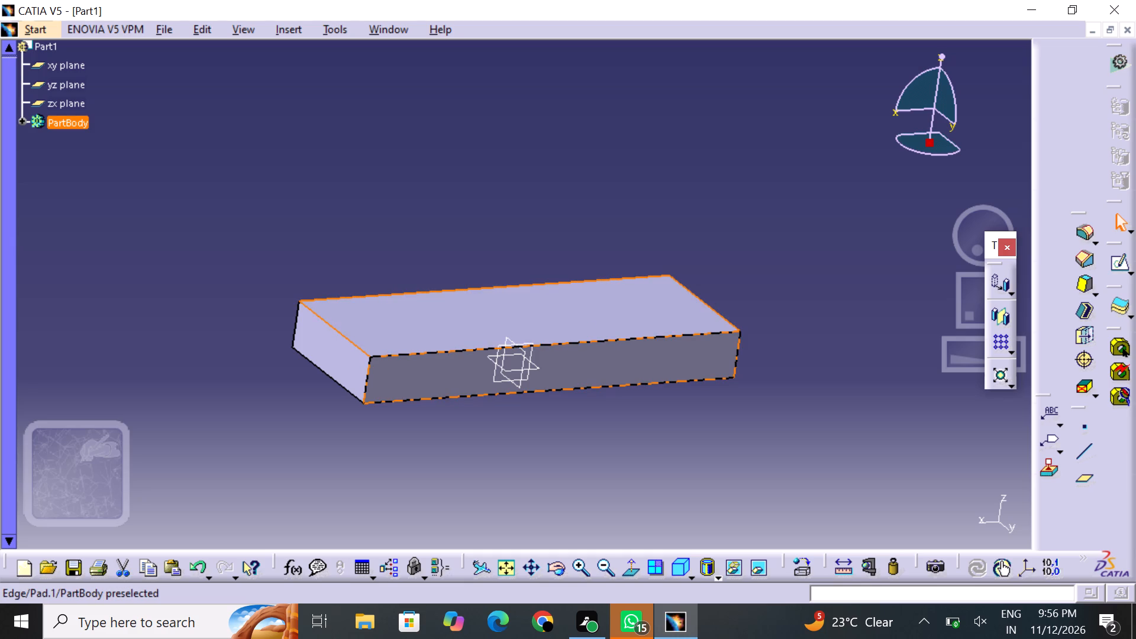
pyautogui.click(631, 355)
pyautogui.click(631, 316)
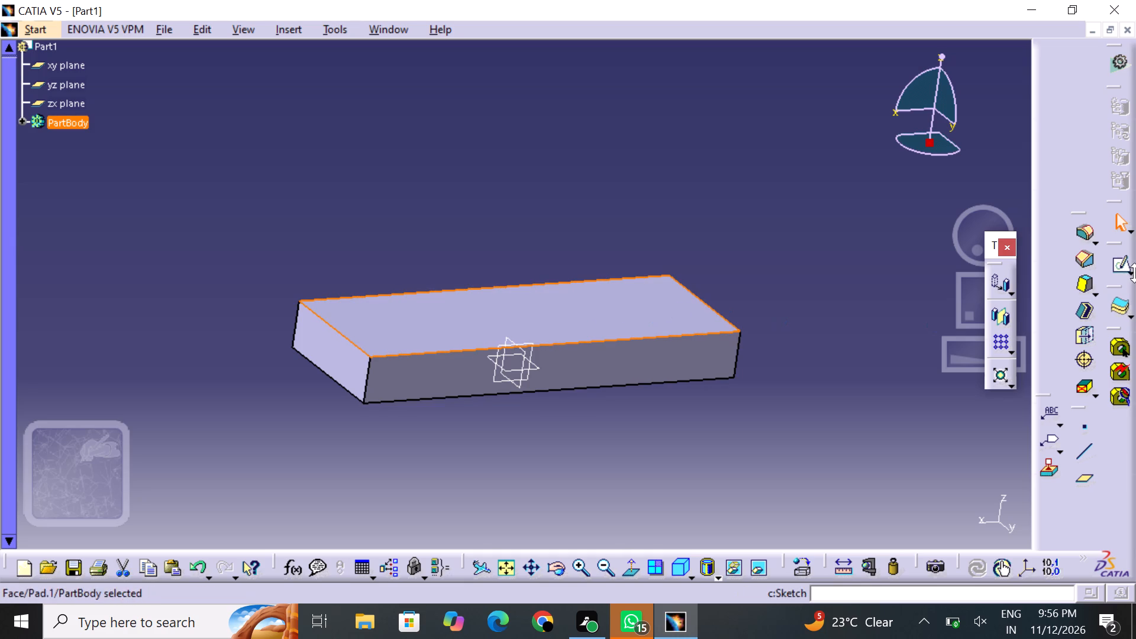
pyautogui.click(1129, 270)
pyautogui.click(1090, 283)
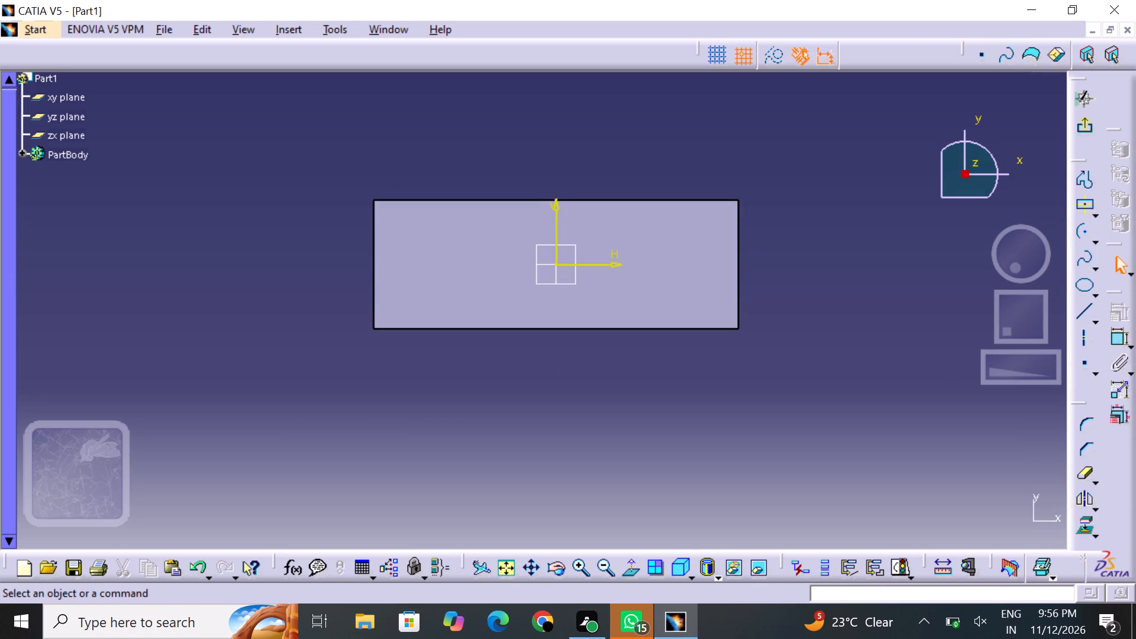
pyautogui.moveTo(795, 347); pyautogui.dragTo(773, 418, button='middle')
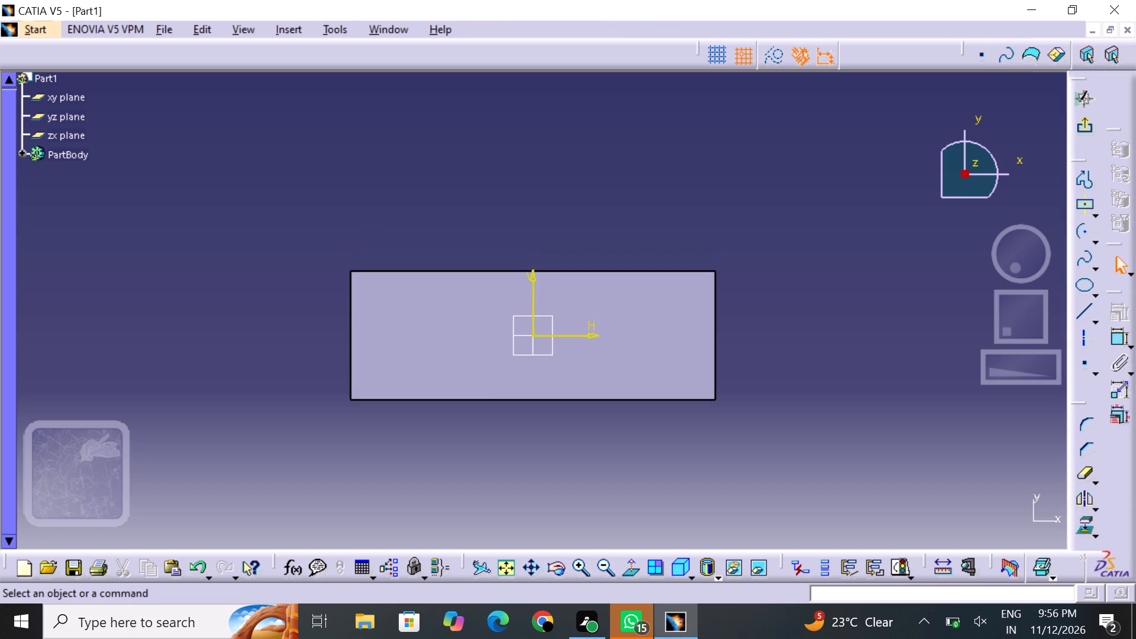
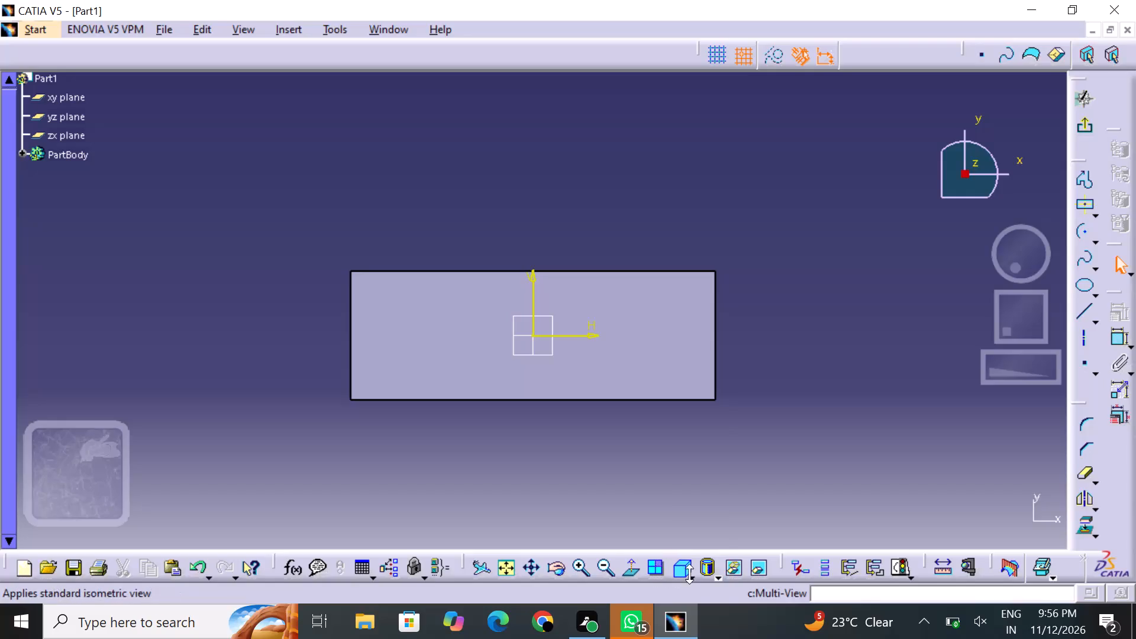
# Examine the base block in the standard front, back, right and isometric views.
pyautogui.click(695, 573)
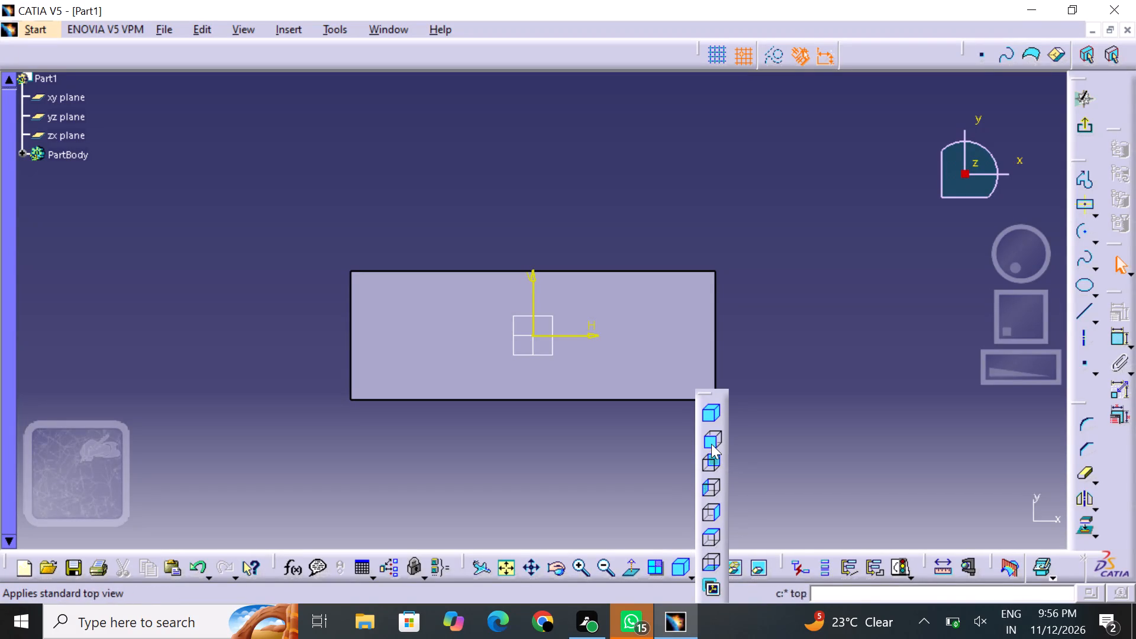
pyautogui.click(711, 444)
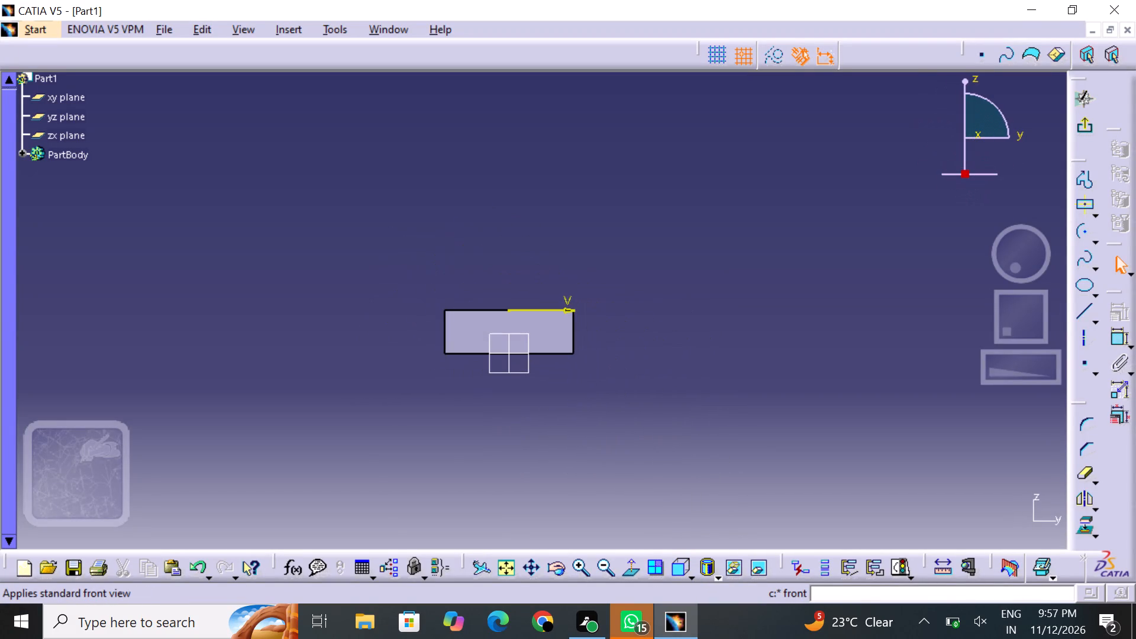
pyautogui.click(688, 575)
pyautogui.click(700, 467)
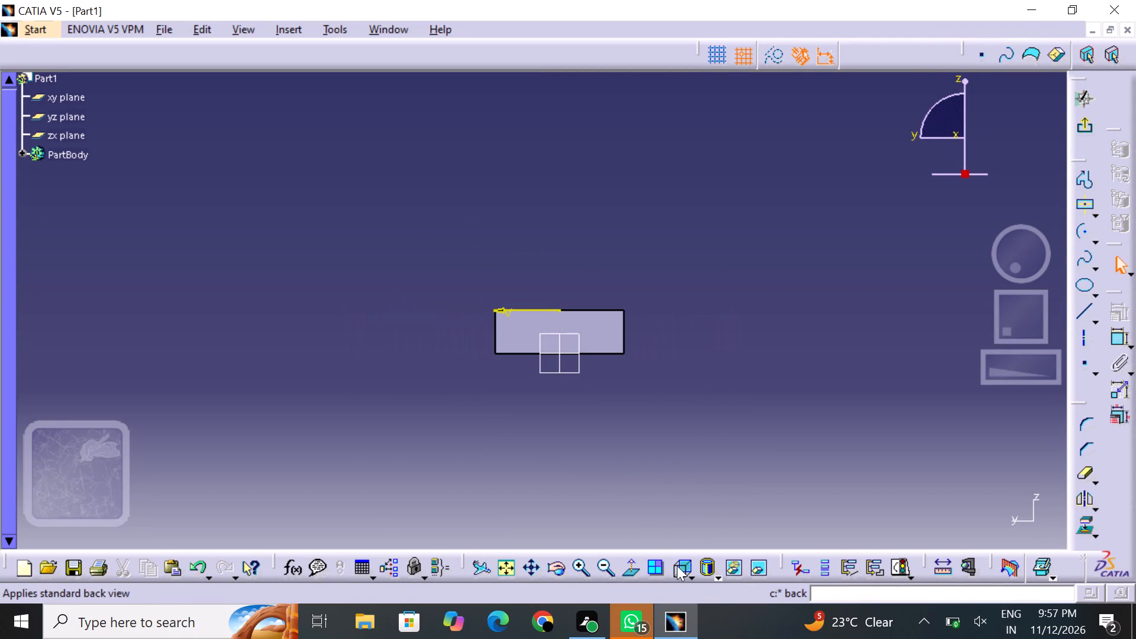
pyautogui.click(690, 573)
pyautogui.click(706, 510)
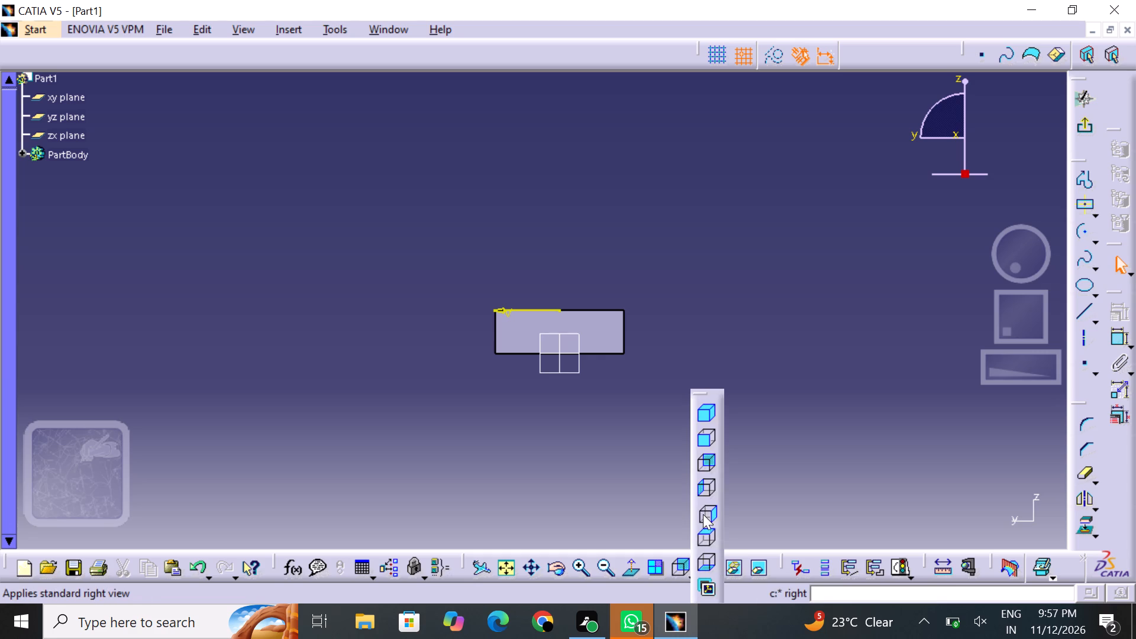
pyautogui.click(692, 576)
pyautogui.click(715, 422)
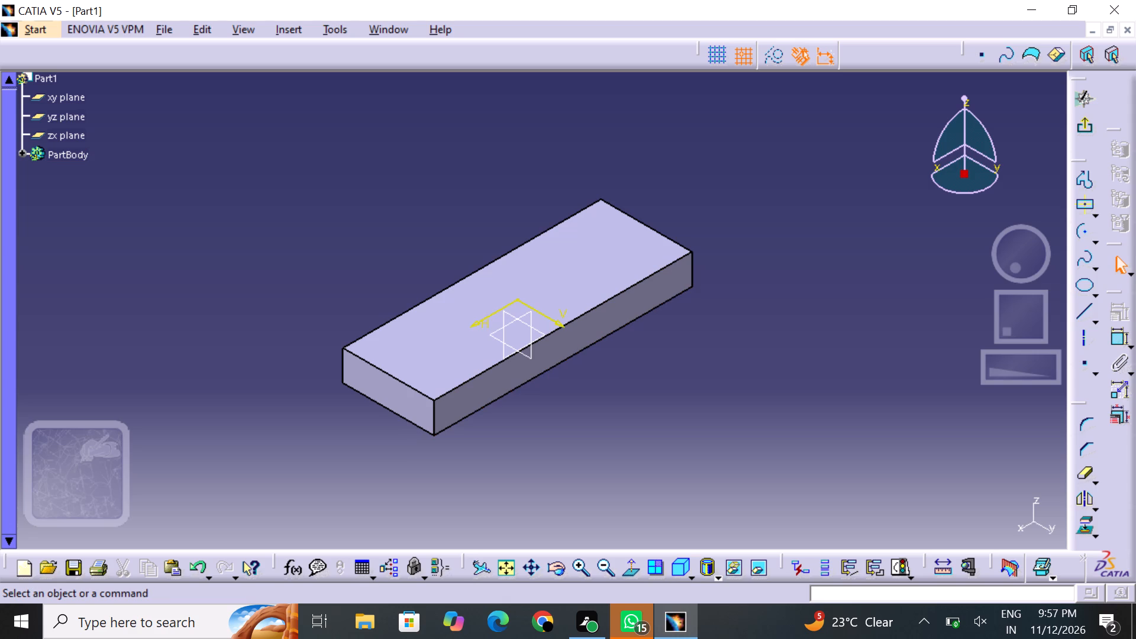
# Undo the new sketch on the base block's top face, keeping the base pad.
pyautogui.hotkey('ctrl', 'z')
pyautogui.hotkey('ctrl', 'z')
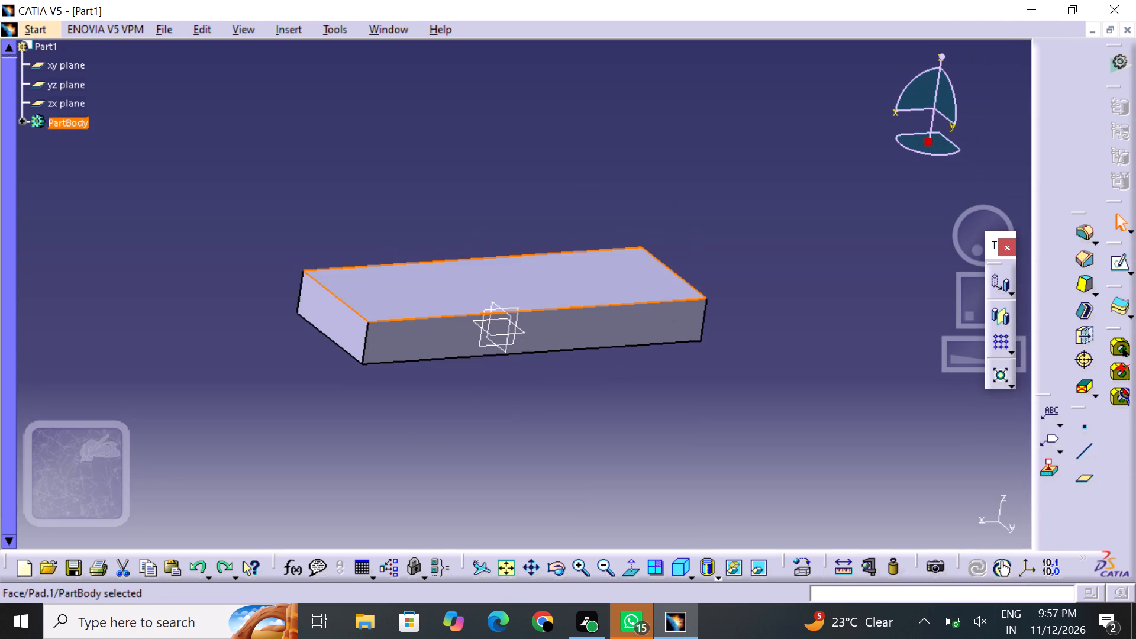
pyautogui.click(670, 412)
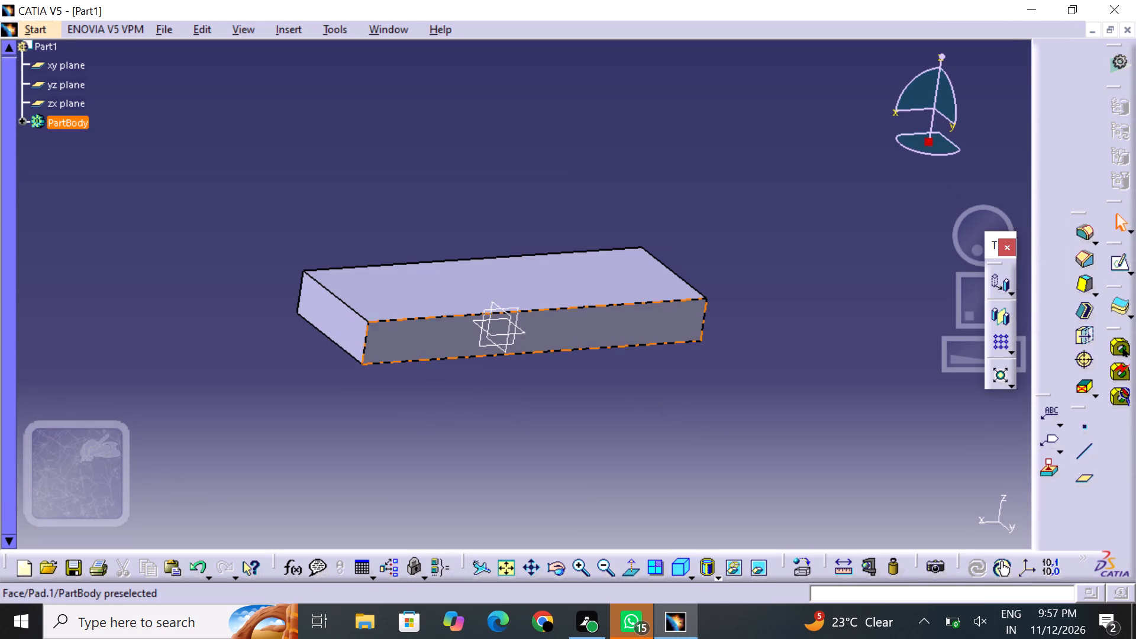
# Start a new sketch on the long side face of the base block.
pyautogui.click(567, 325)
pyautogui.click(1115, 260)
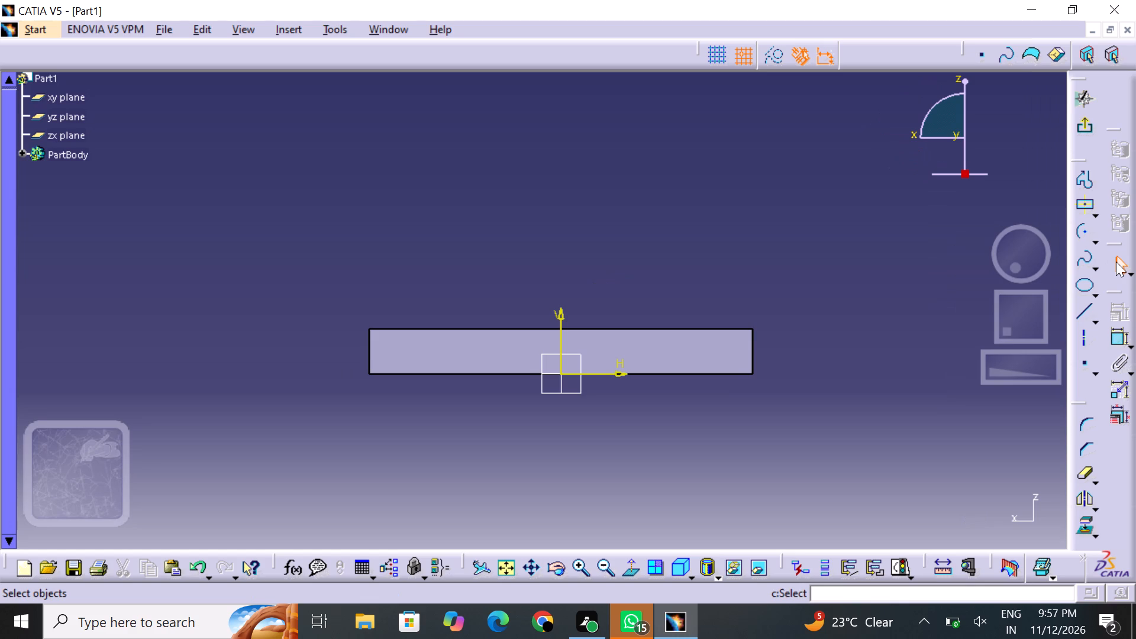
# Examine the base block's long sides, end face and underside from several angles around the sketch axes.
pyautogui.moveTo(849, 337); pyautogui.dragTo(843, 343, button='middle')
pyautogui.moveTo(847, 340); pyautogui.dragTo(843, 343, button='right')
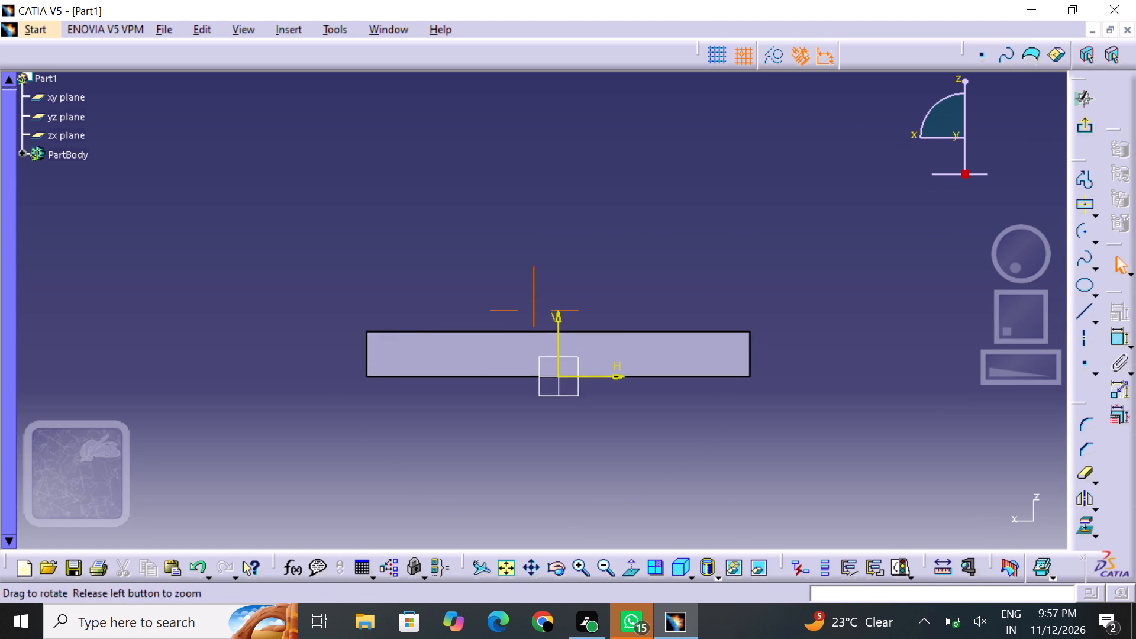
pyautogui.moveTo(843, 343); pyautogui.dragTo(298, 212, button='right')
pyautogui.moveTo(843, 343); pyautogui.dragTo(298, 212, button='middle')
pyautogui.moveTo(563, 453); pyautogui.dragTo(566, 406, button='middle')
pyautogui.moveTo(566, 444); pyautogui.dragTo(566, 406, button='right')
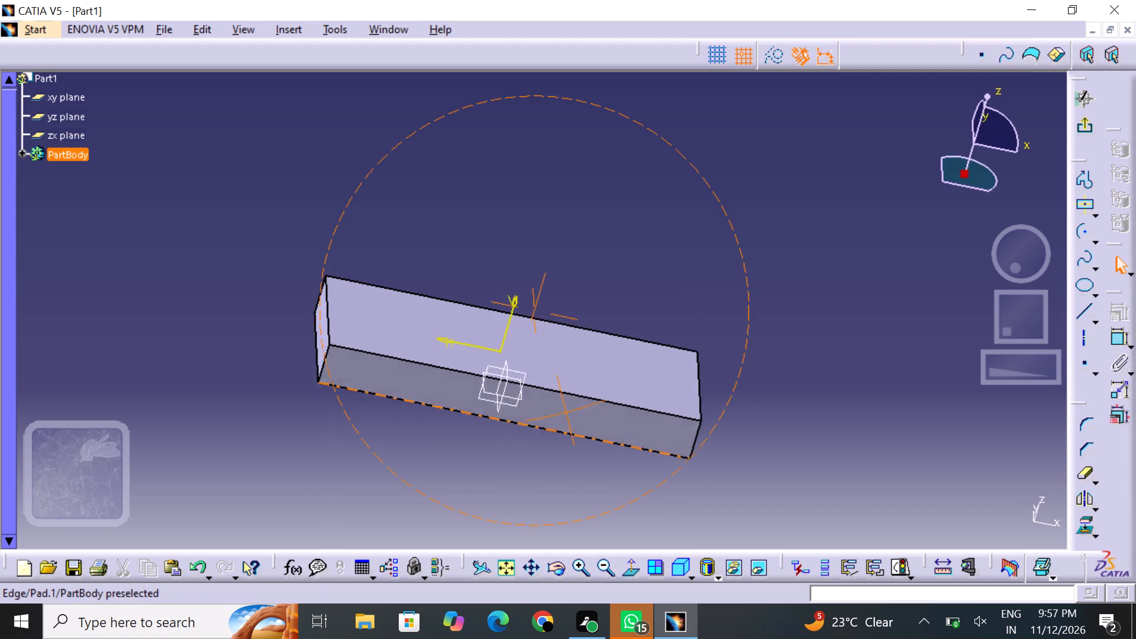
pyautogui.moveTo(566, 406); pyautogui.dragTo(545, 296, button='right')
pyautogui.moveTo(566, 406); pyautogui.dragTo(544, 293, button='middle')
pyautogui.moveTo(321, 230); pyautogui.dragTo(327, 270, button='middle')
pyautogui.moveTo(321, 230); pyautogui.dragTo(327, 270, button='right')
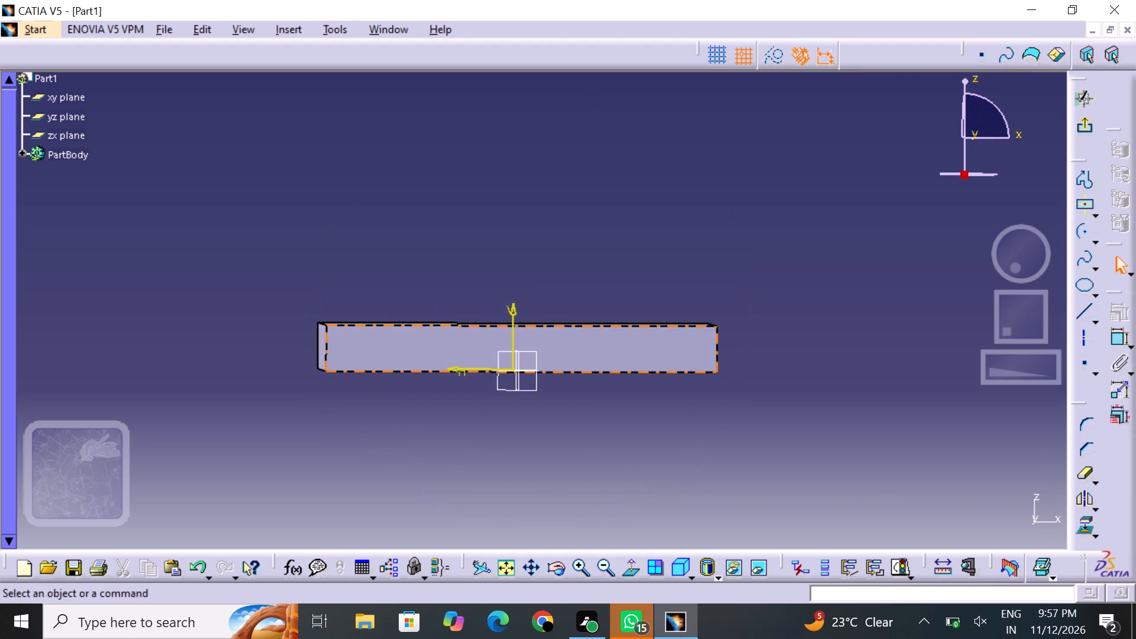
pyautogui.middleClick(726, 338)
pyautogui.rightClick(726, 338)
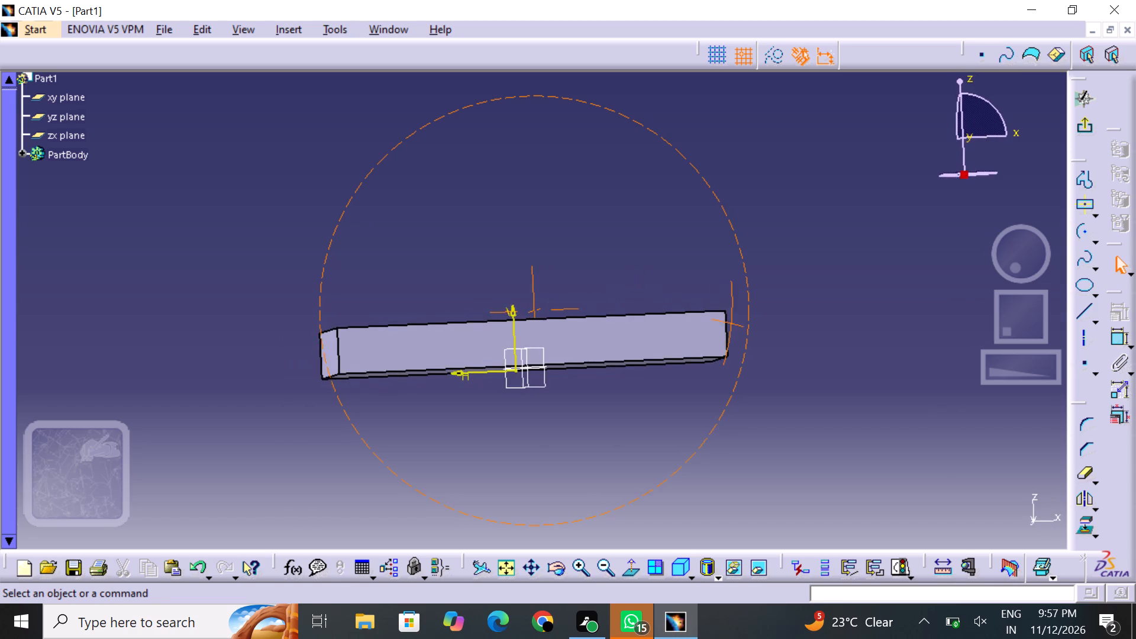
pyautogui.middleClick(702, 343)
pyautogui.rightClick(703, 344)
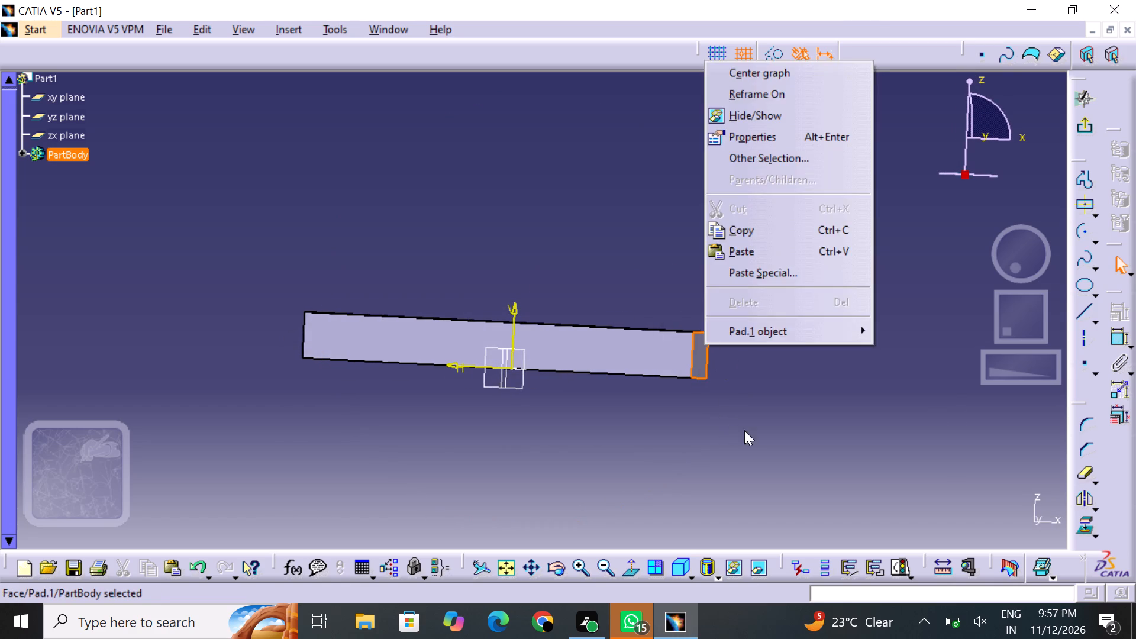
pyautogui.click(744, 430)
pyautogui.moveTo(443, 259); pyautogui.dragTo(465, 321, button='middle')
pyautogui.moveTo(443, 262); pyautogui.dragTo(465, 319, button='right')
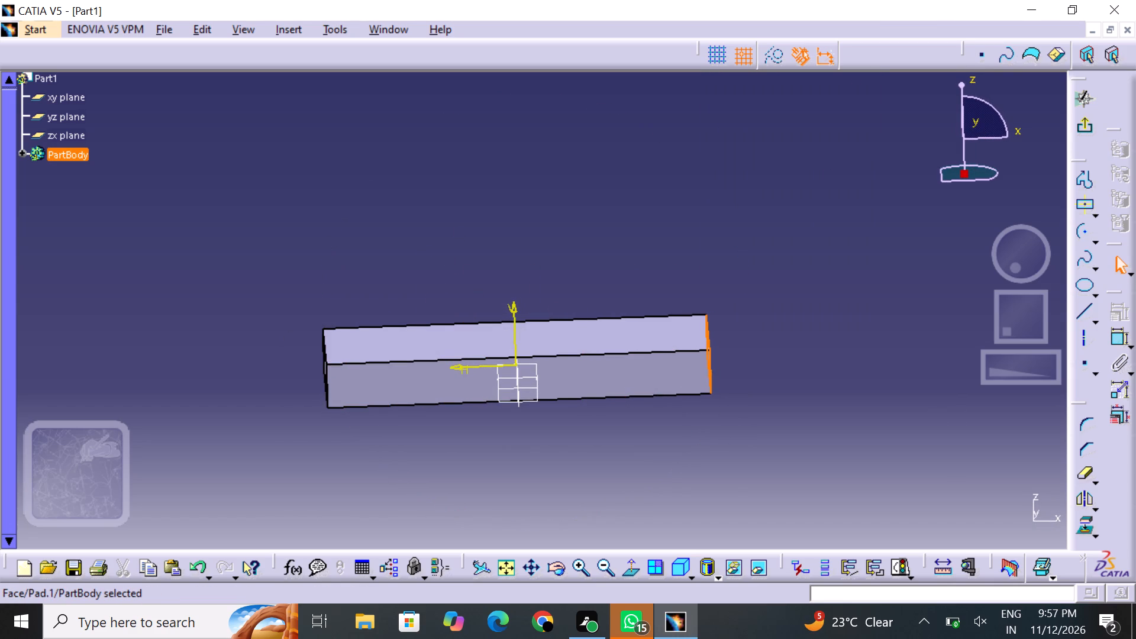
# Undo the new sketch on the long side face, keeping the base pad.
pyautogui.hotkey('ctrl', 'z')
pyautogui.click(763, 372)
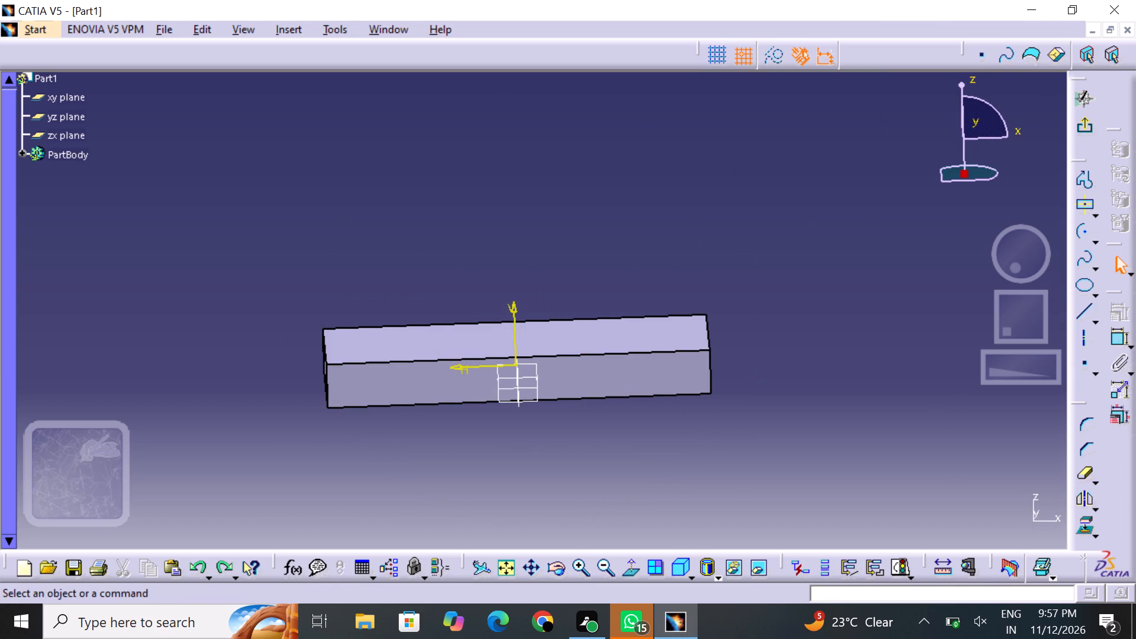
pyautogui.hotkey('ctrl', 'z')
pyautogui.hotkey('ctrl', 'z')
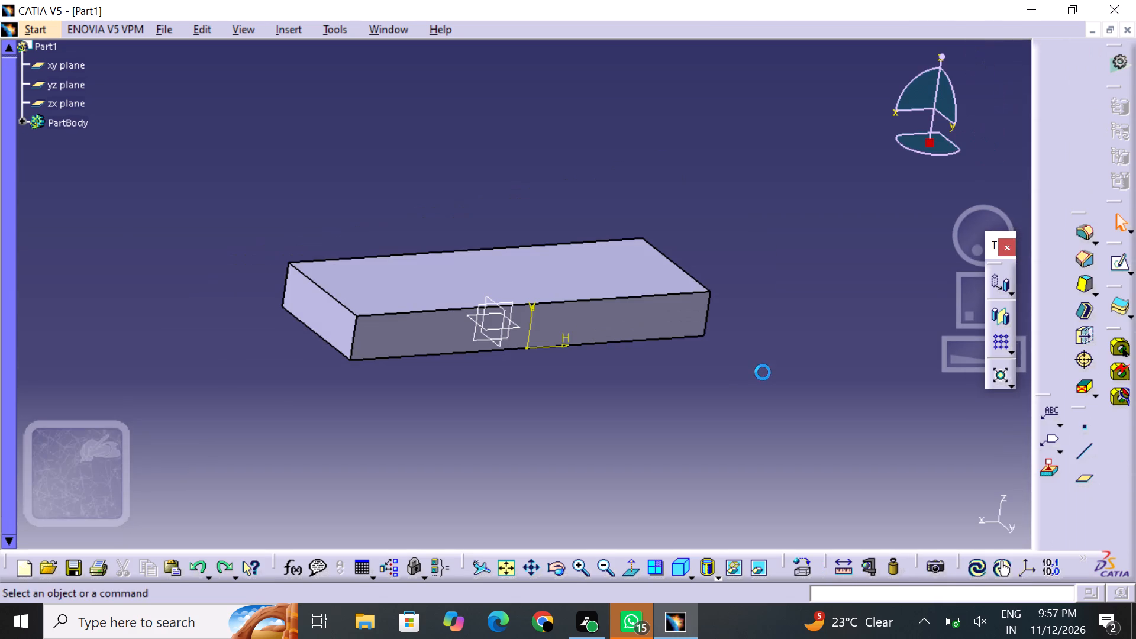
# Start a sketch again on the same long side face of the base block.
pyautogui.click(618, 327)
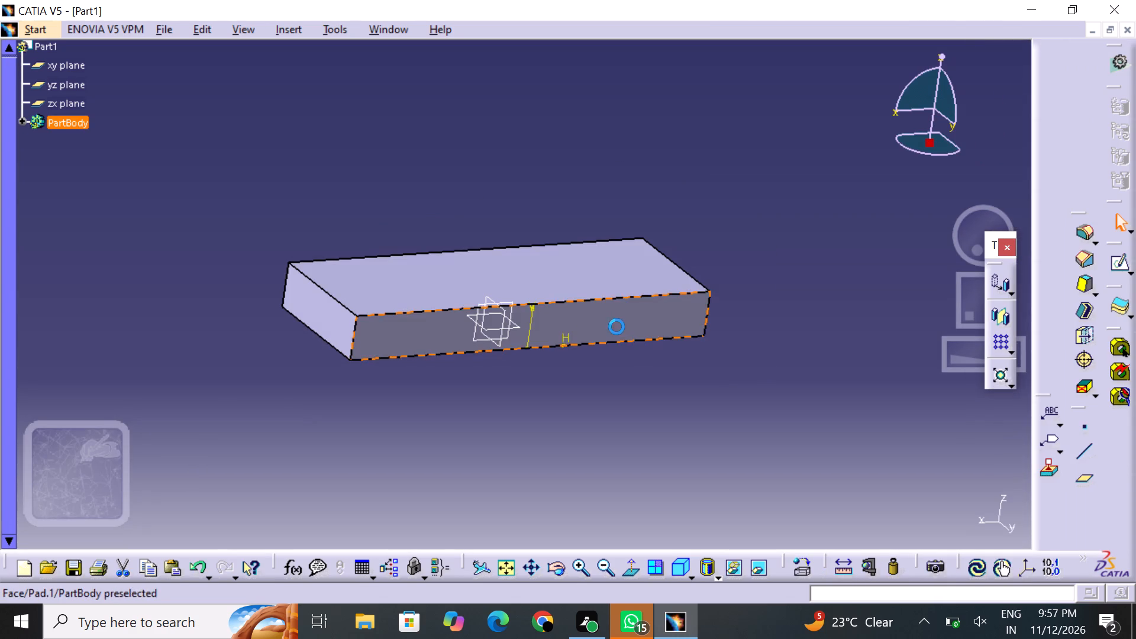
pyautogui.click(1121, 267)
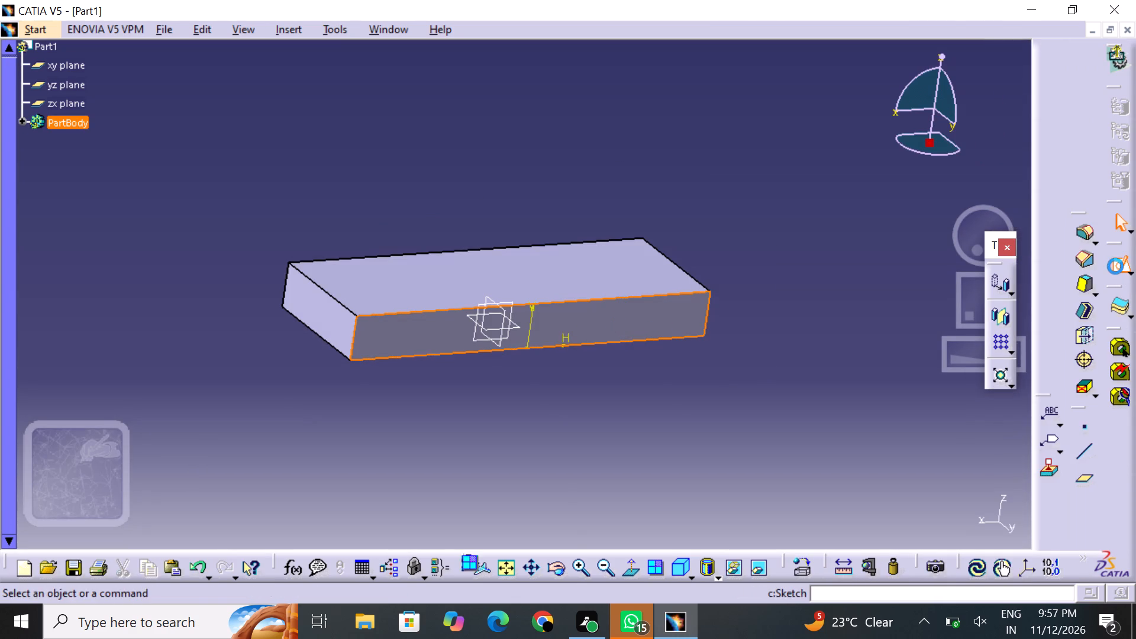
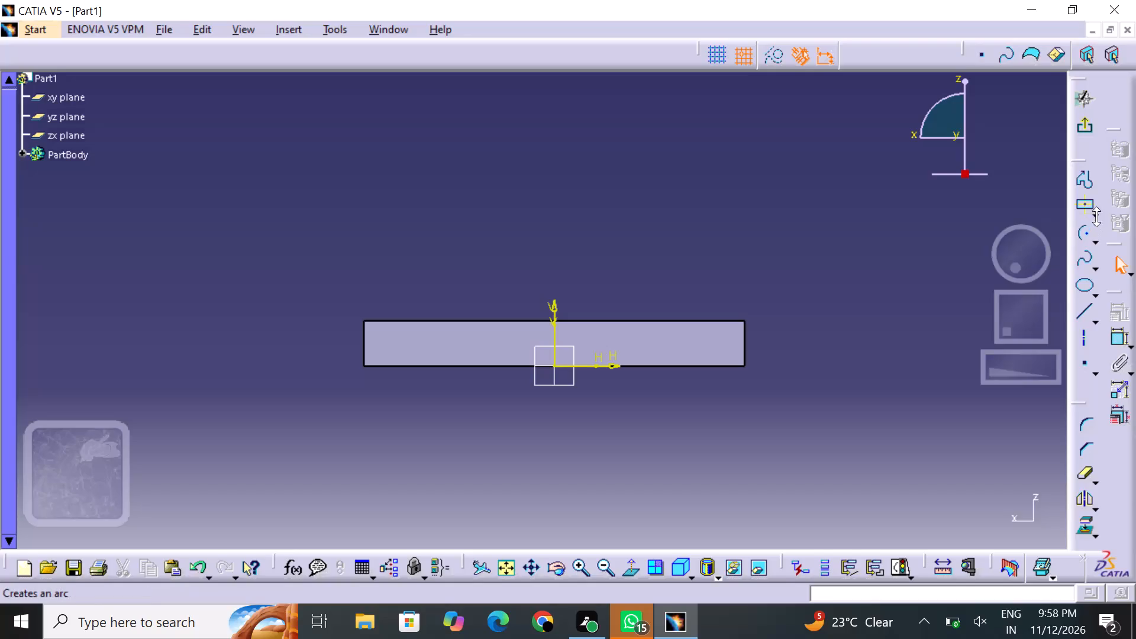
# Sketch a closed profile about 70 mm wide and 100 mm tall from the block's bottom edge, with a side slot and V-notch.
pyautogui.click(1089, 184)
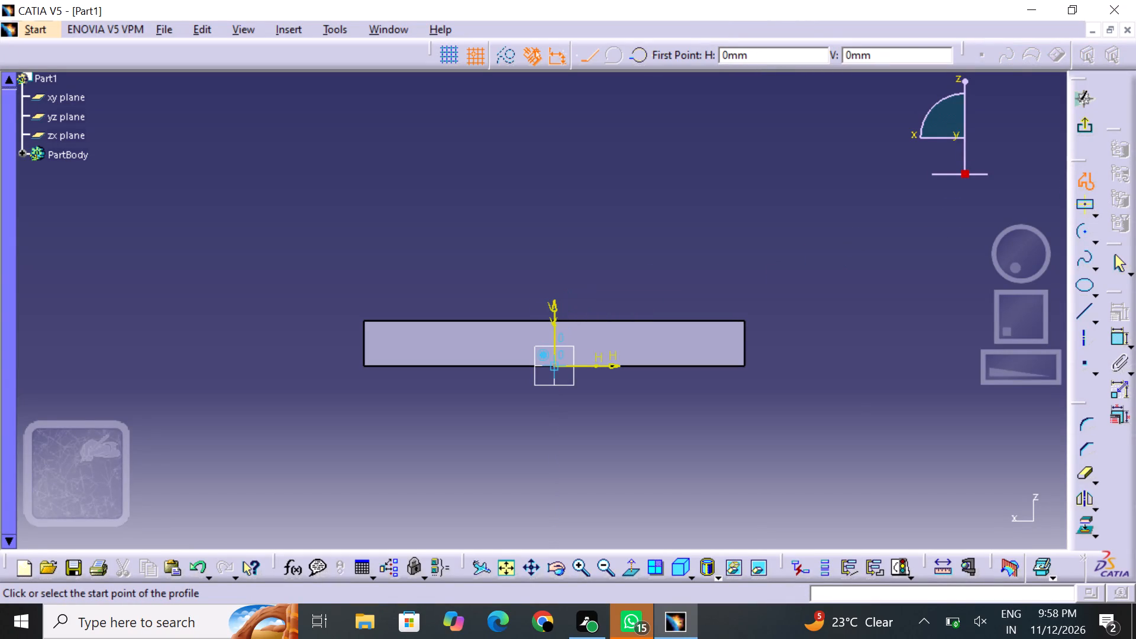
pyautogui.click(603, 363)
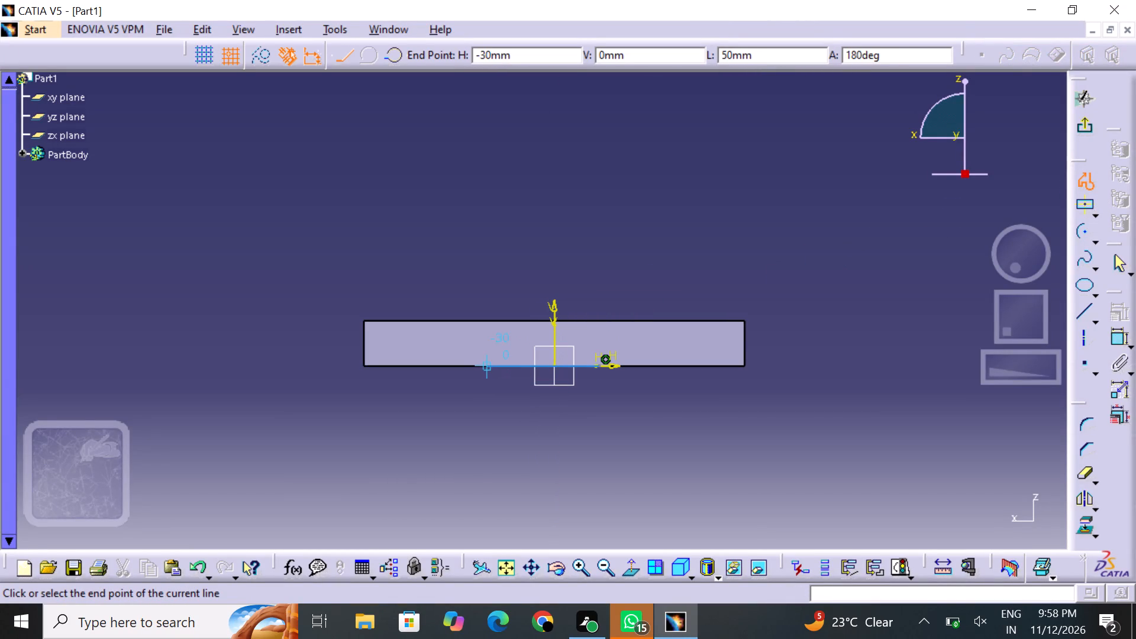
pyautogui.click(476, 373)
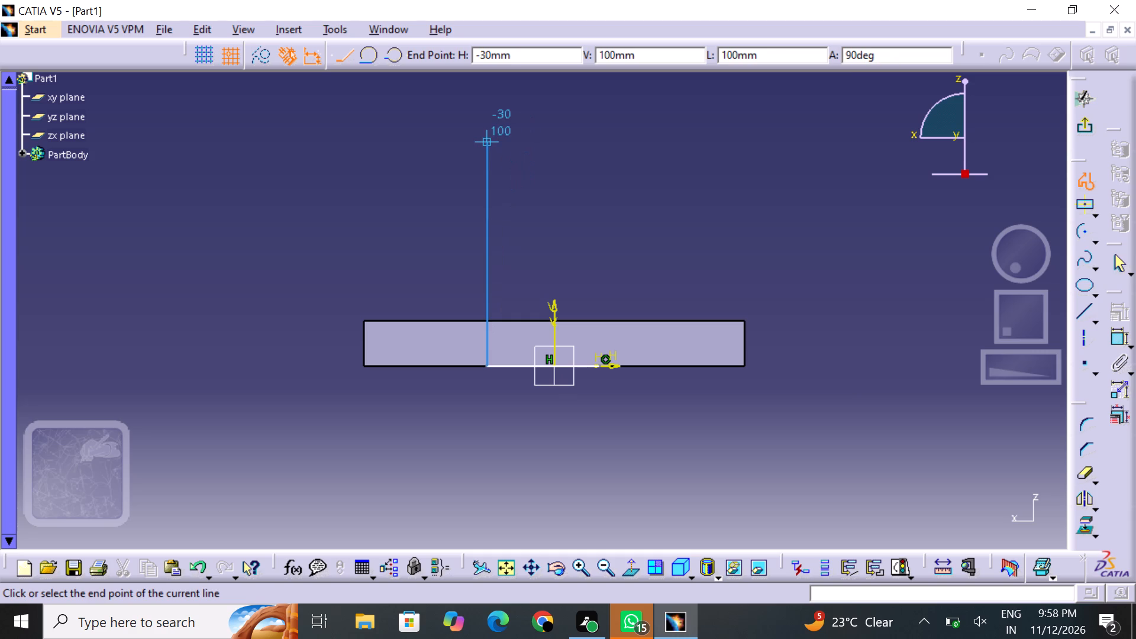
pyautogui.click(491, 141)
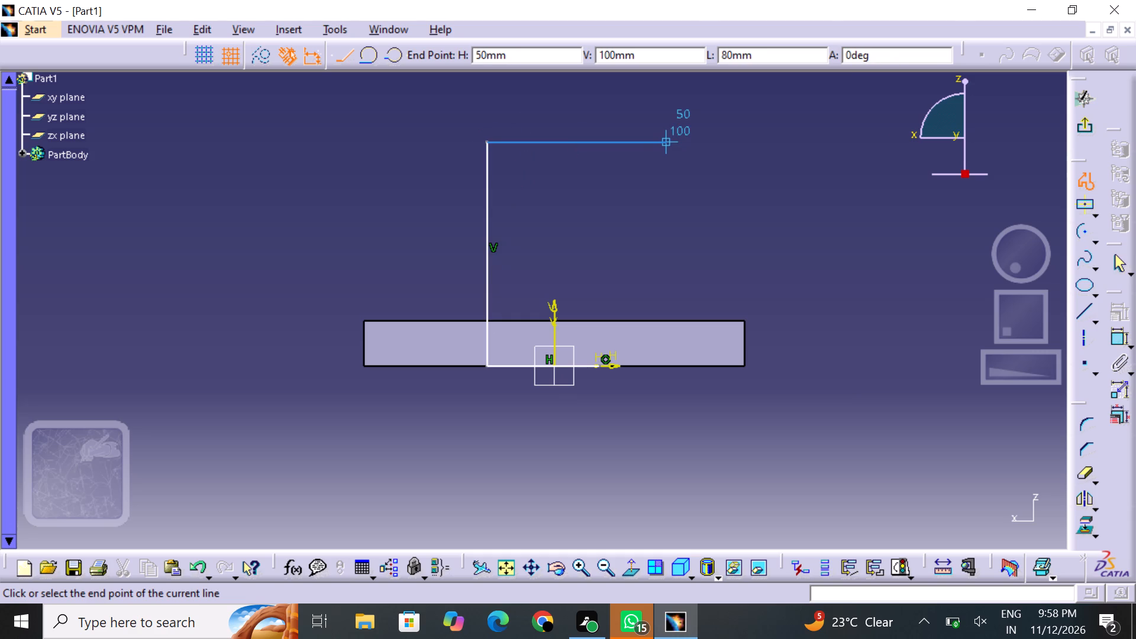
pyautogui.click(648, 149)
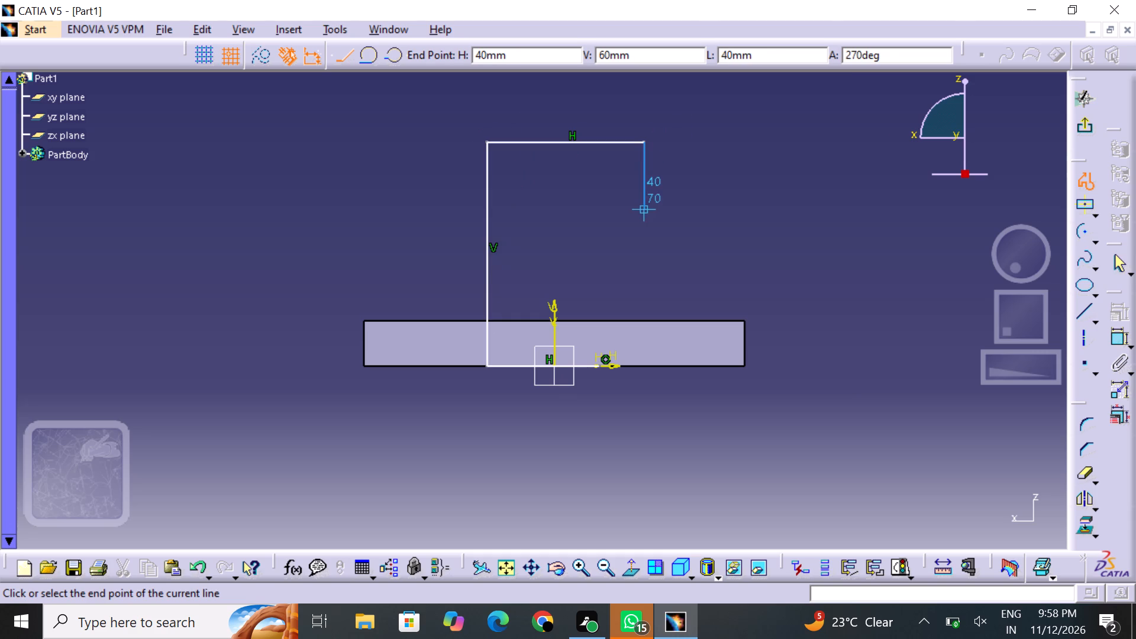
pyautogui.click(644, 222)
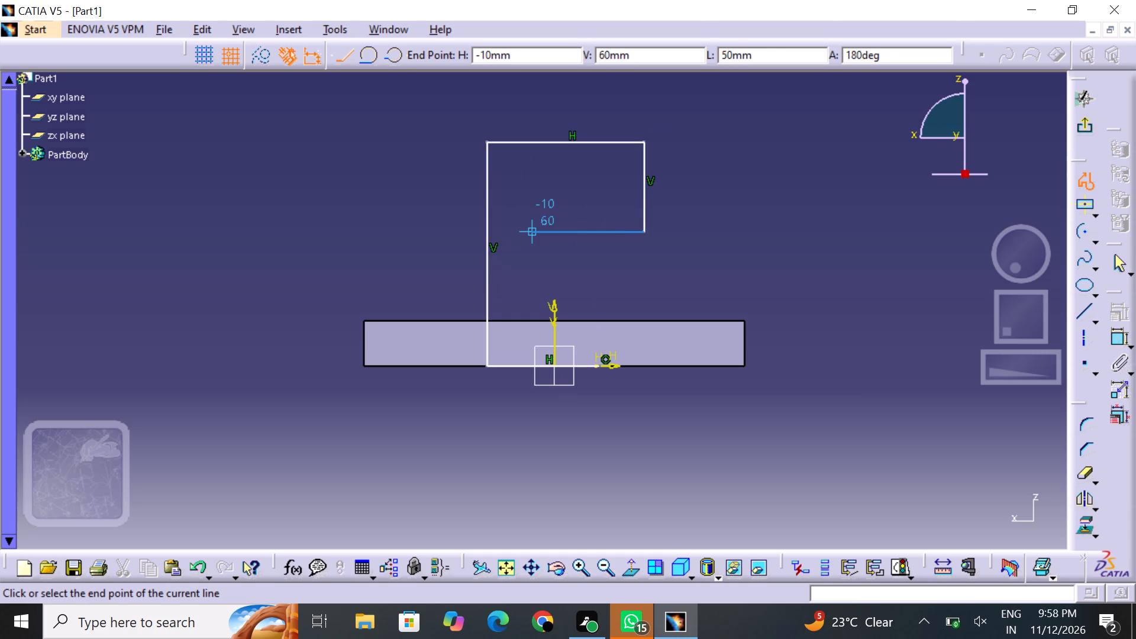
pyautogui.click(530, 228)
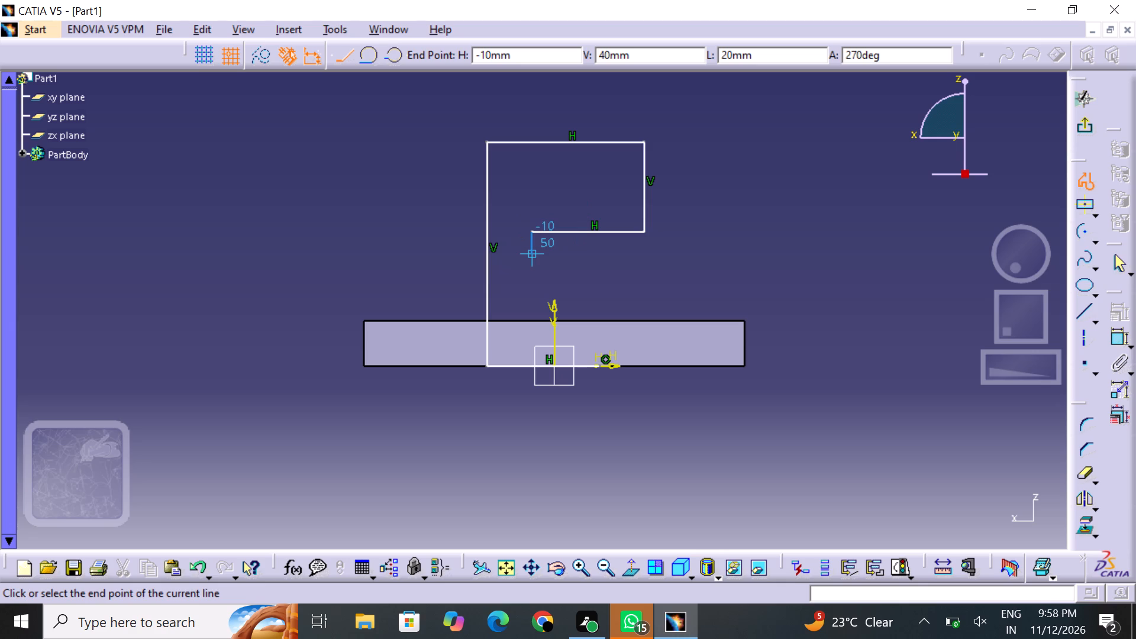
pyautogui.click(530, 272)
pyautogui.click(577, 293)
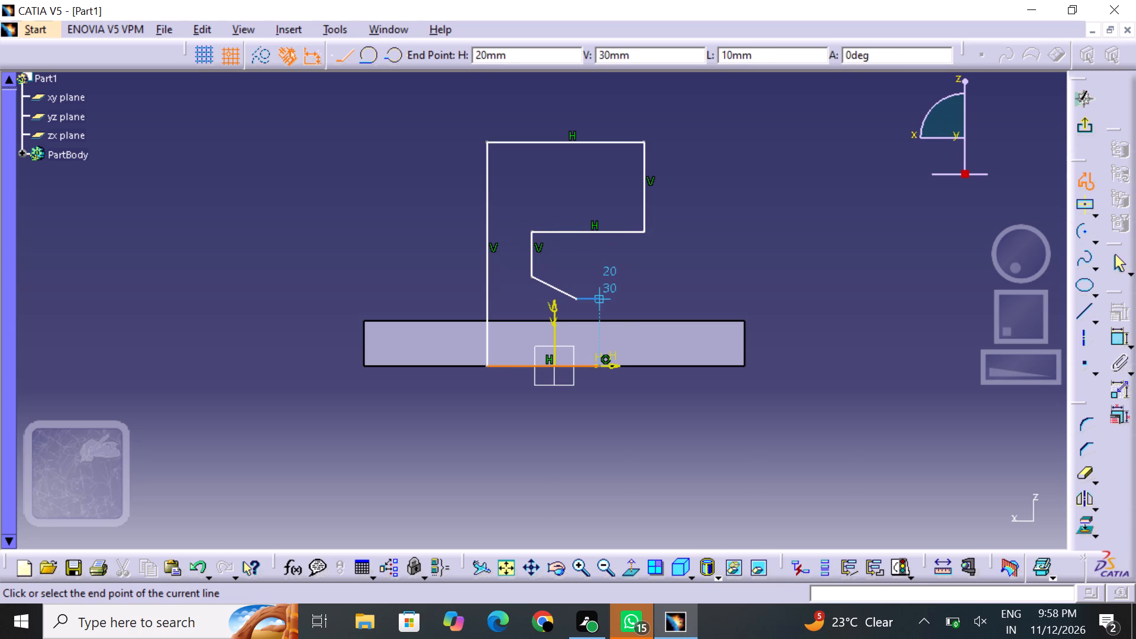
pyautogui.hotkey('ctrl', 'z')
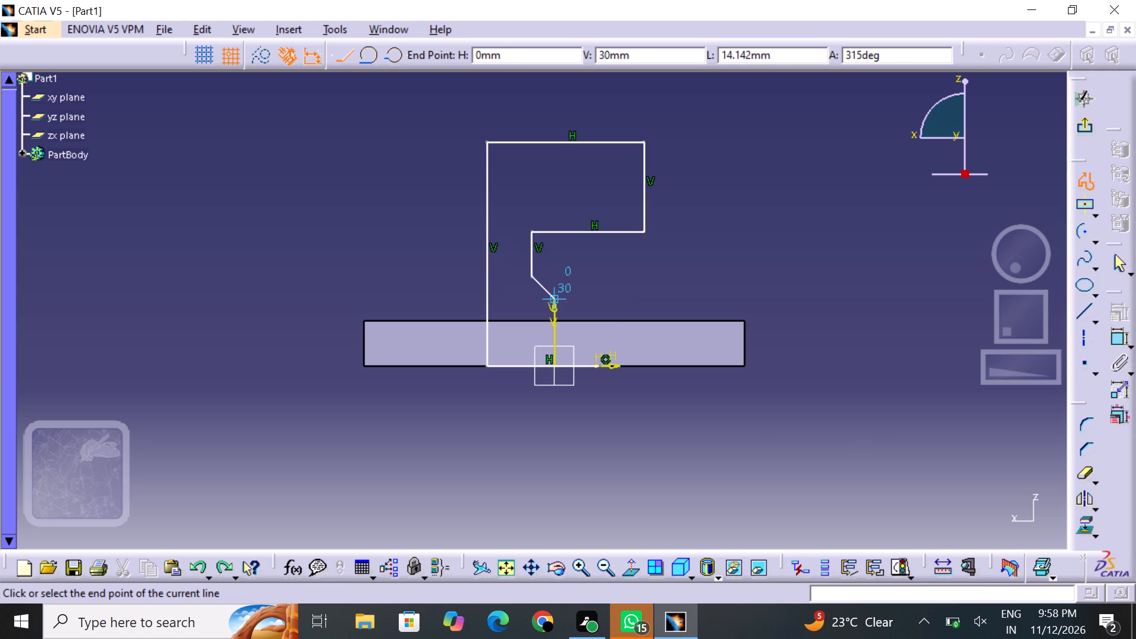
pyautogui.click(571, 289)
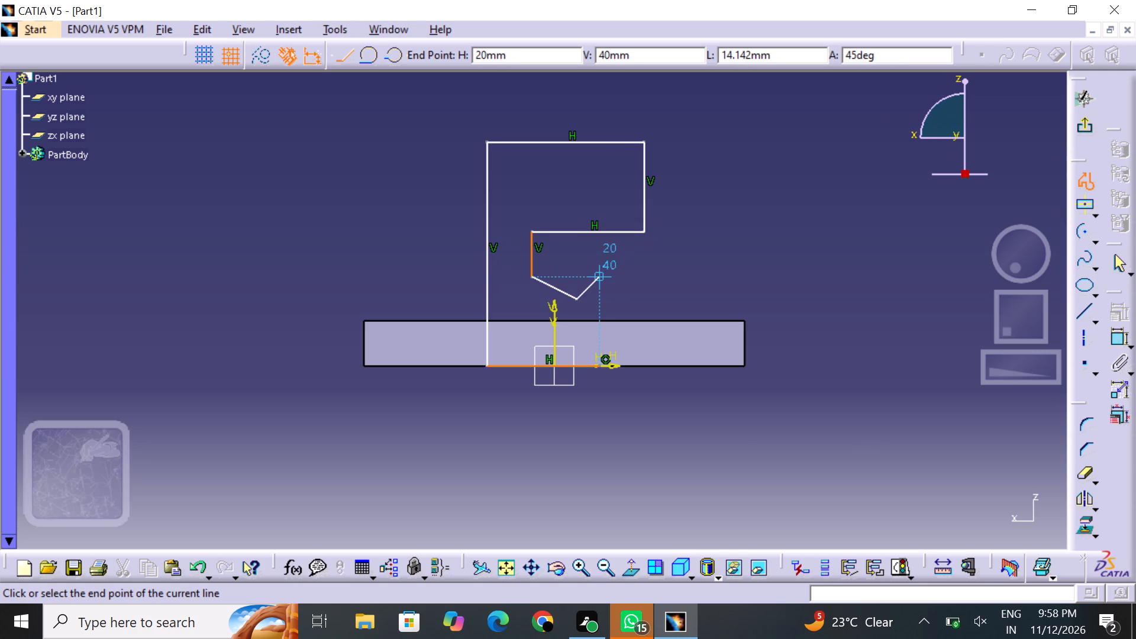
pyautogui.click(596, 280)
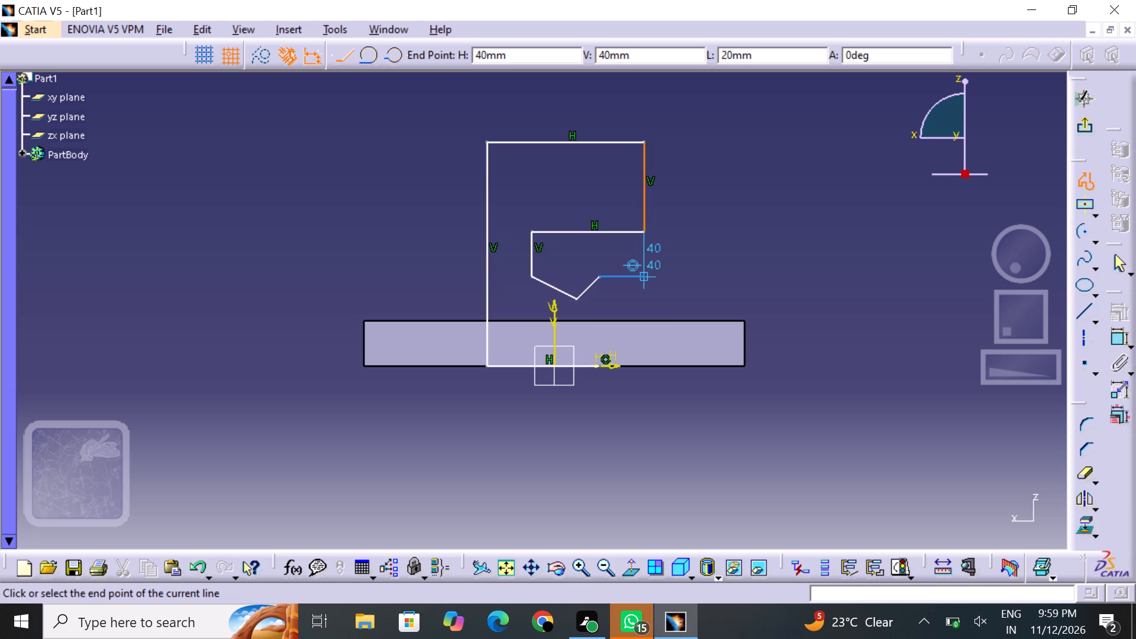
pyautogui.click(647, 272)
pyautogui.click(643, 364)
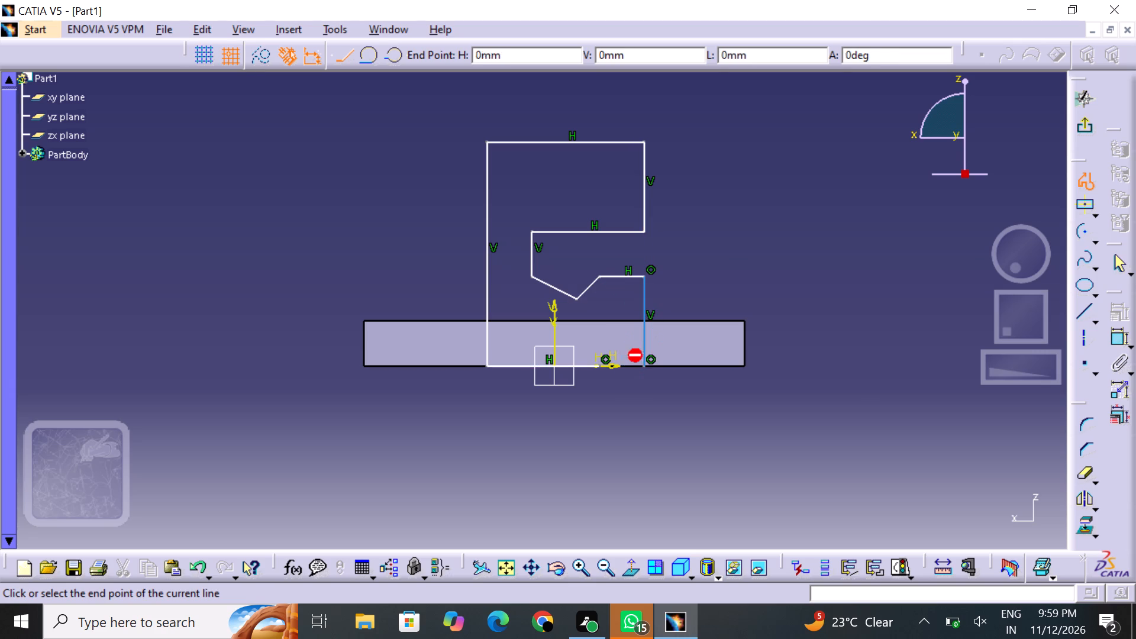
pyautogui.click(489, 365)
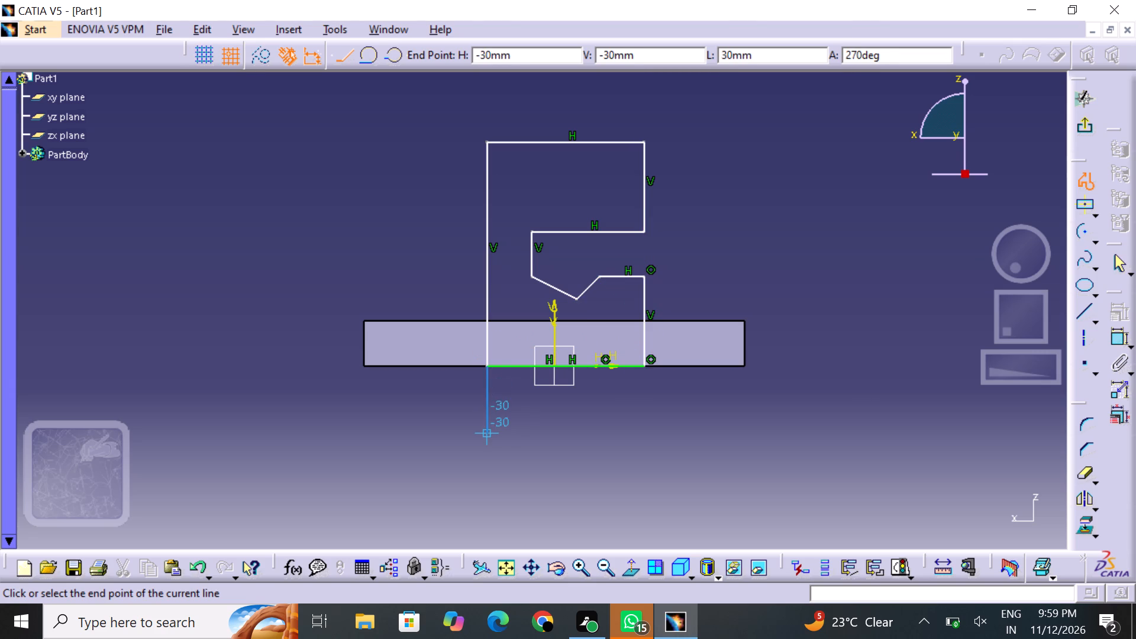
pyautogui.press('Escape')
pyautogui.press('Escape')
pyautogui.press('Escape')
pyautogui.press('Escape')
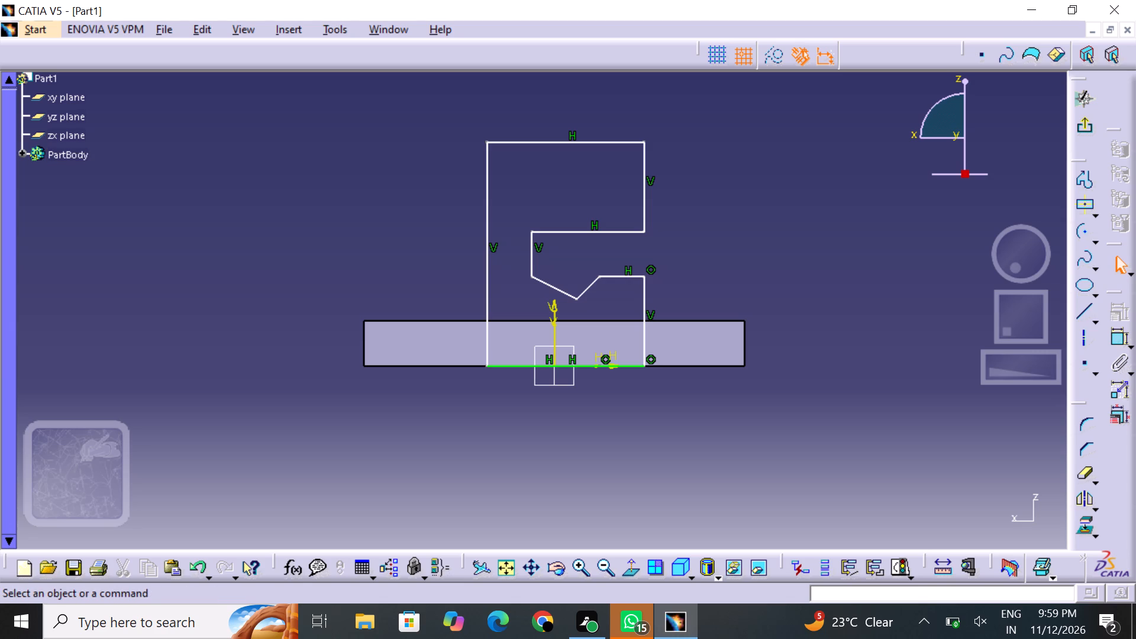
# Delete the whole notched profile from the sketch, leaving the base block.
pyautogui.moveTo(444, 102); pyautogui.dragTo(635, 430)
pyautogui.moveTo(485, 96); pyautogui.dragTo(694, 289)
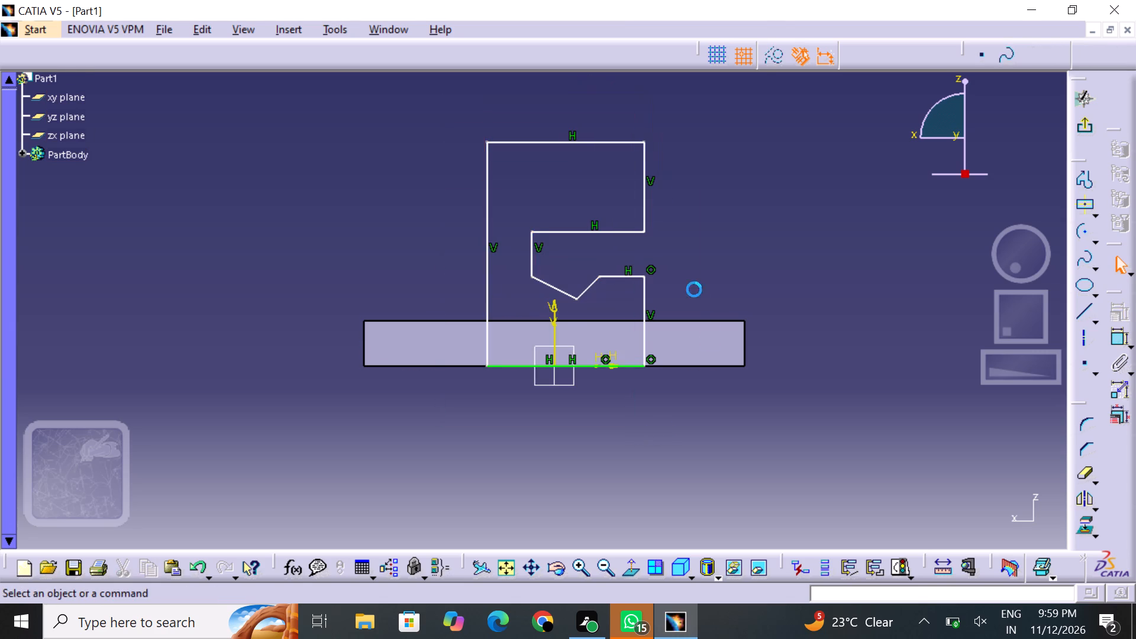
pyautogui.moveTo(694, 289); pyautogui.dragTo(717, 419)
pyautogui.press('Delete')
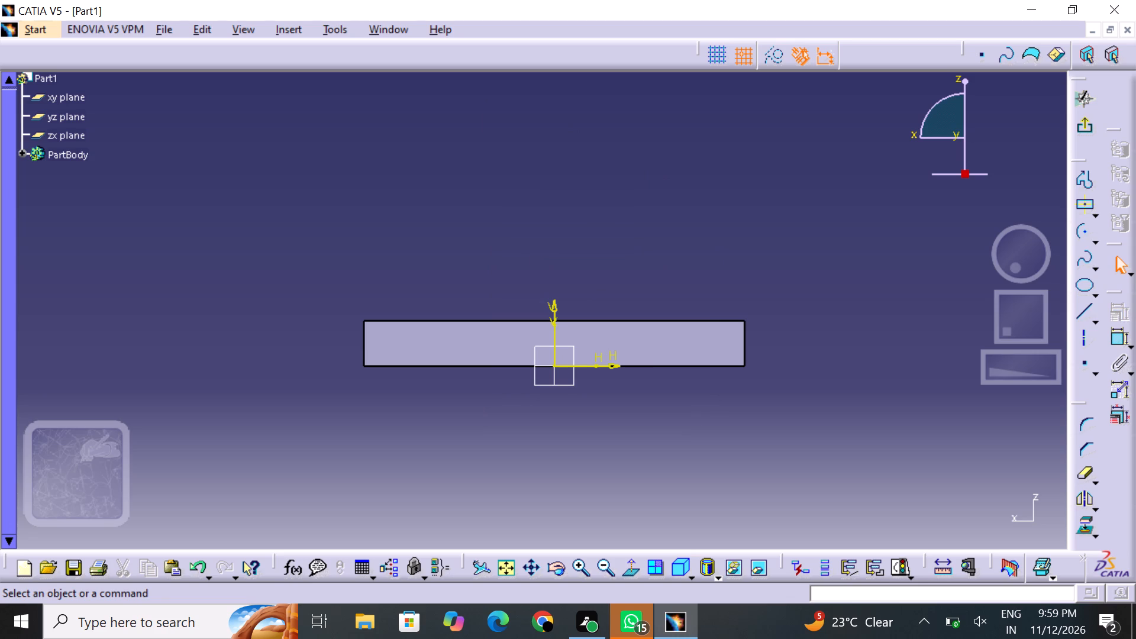
# Sketch a closed profile about 80 mm wide and 110 mm tall from the block's bottom edge, with a side slot and V-notch beneath.
pyautogui.click(1088, 185)
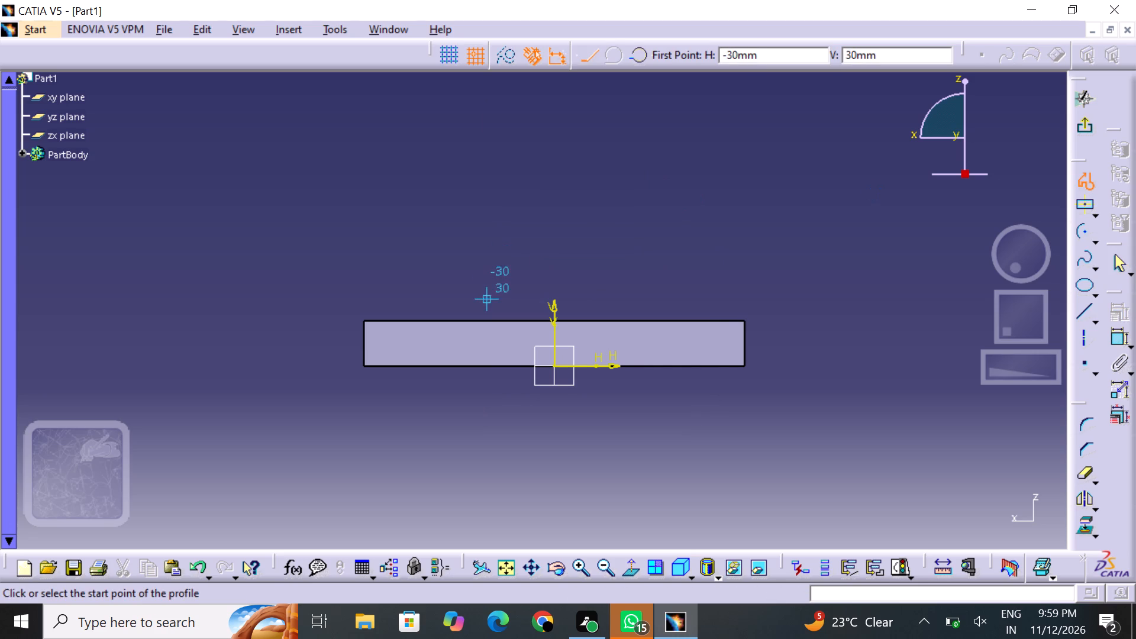
pyautogui.click(498, 365)
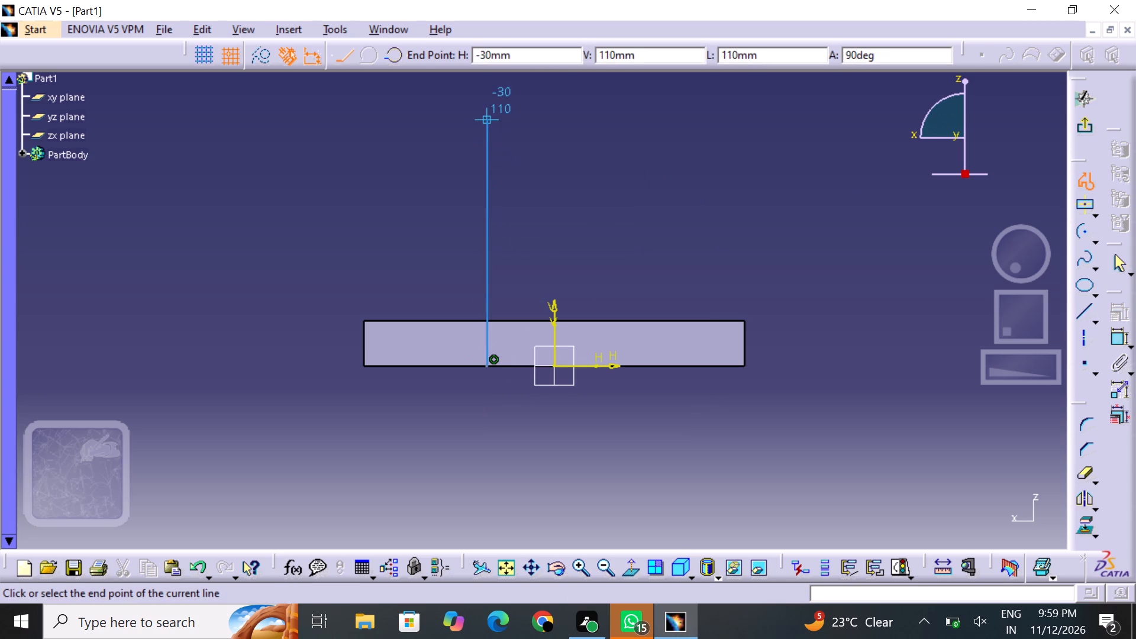
pyautogui.click(483, 117)
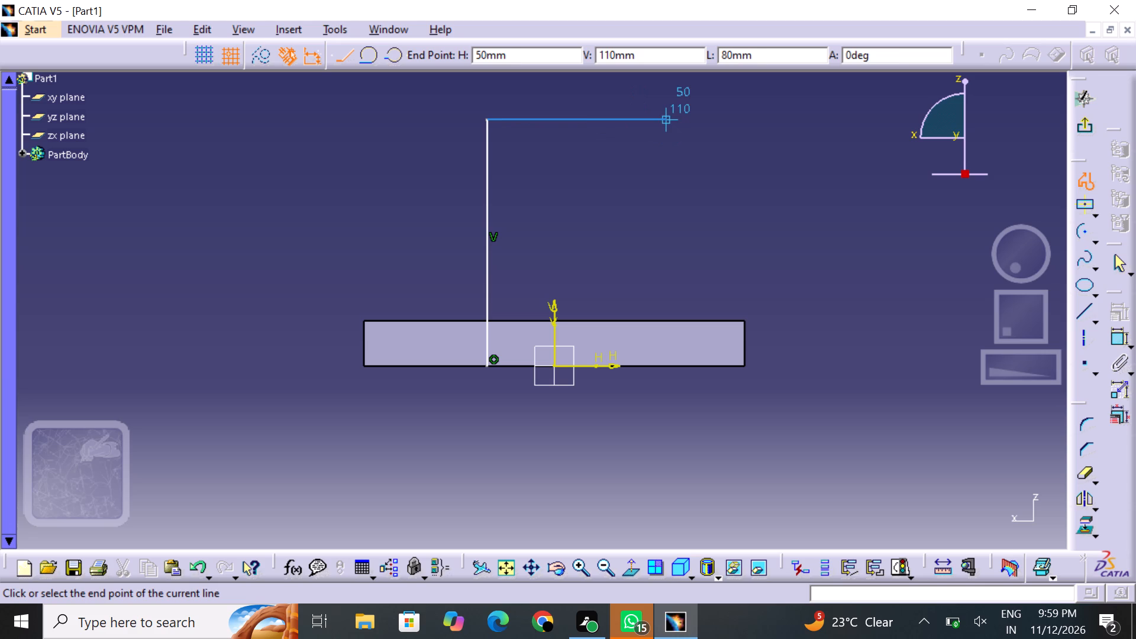
pyautogui.click(656, 127)
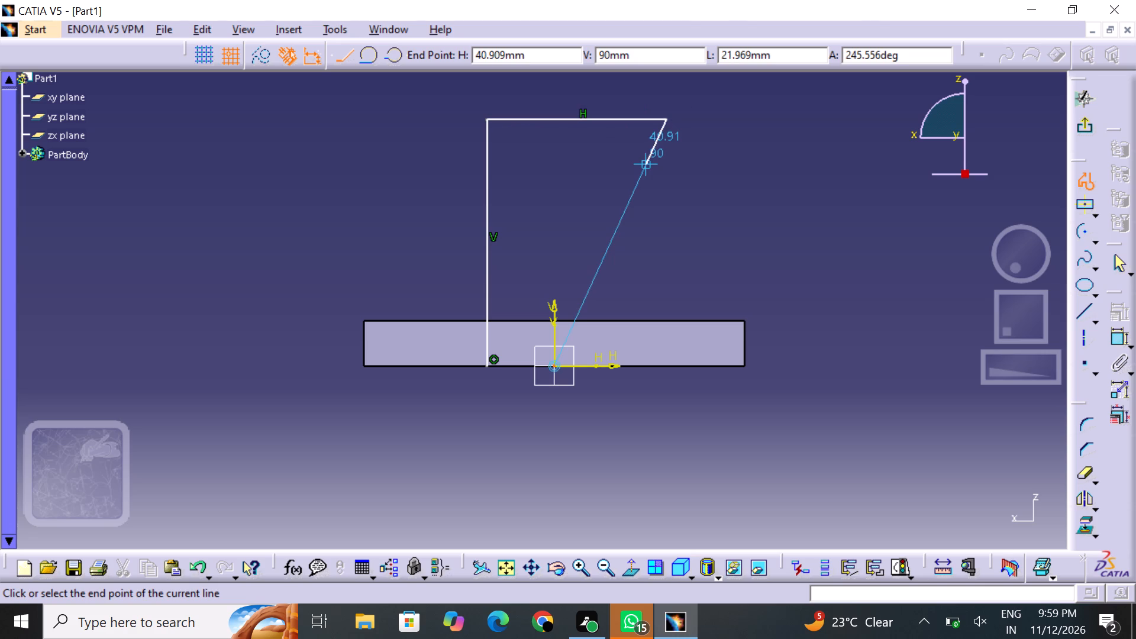
pyautogui.click(664, 216)
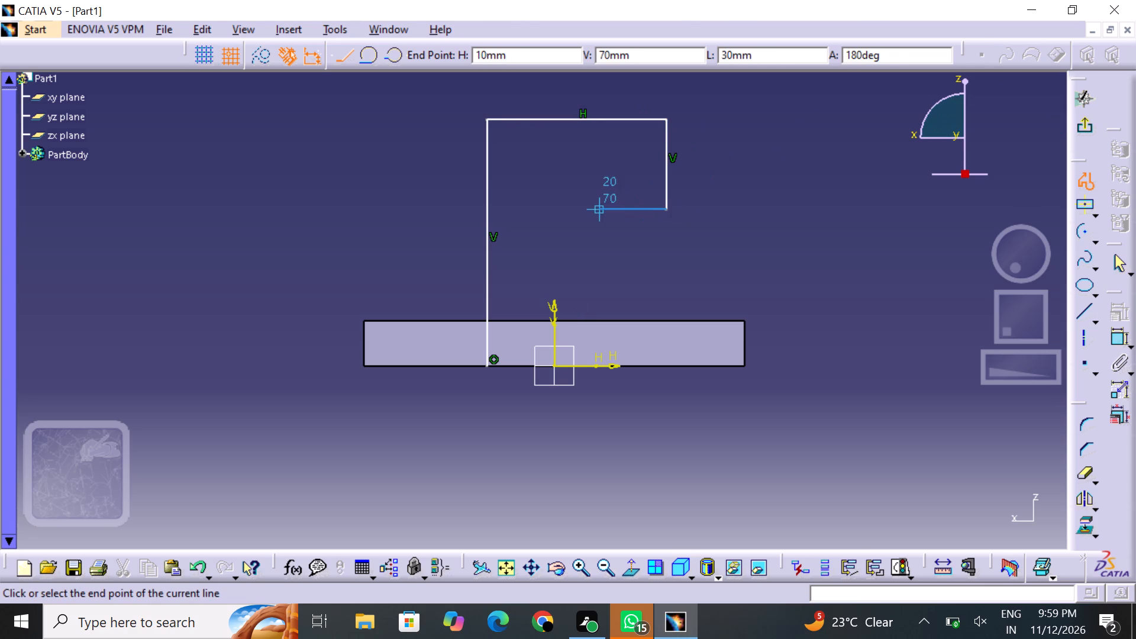
pyautogui.click(517, 209)
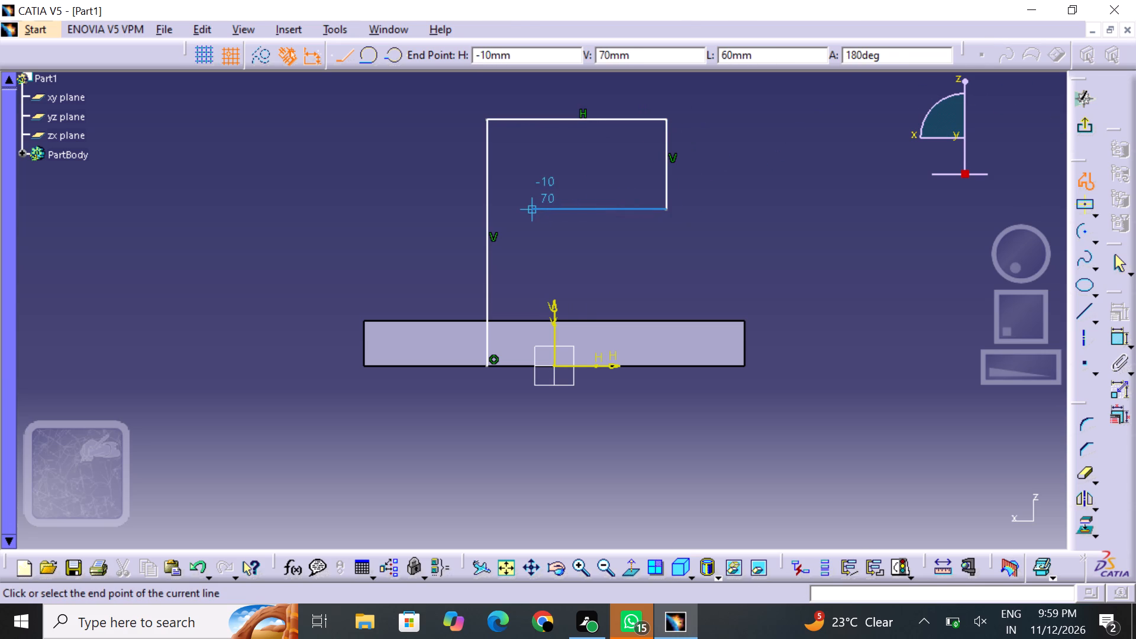
pyautogui.click(512, 260)
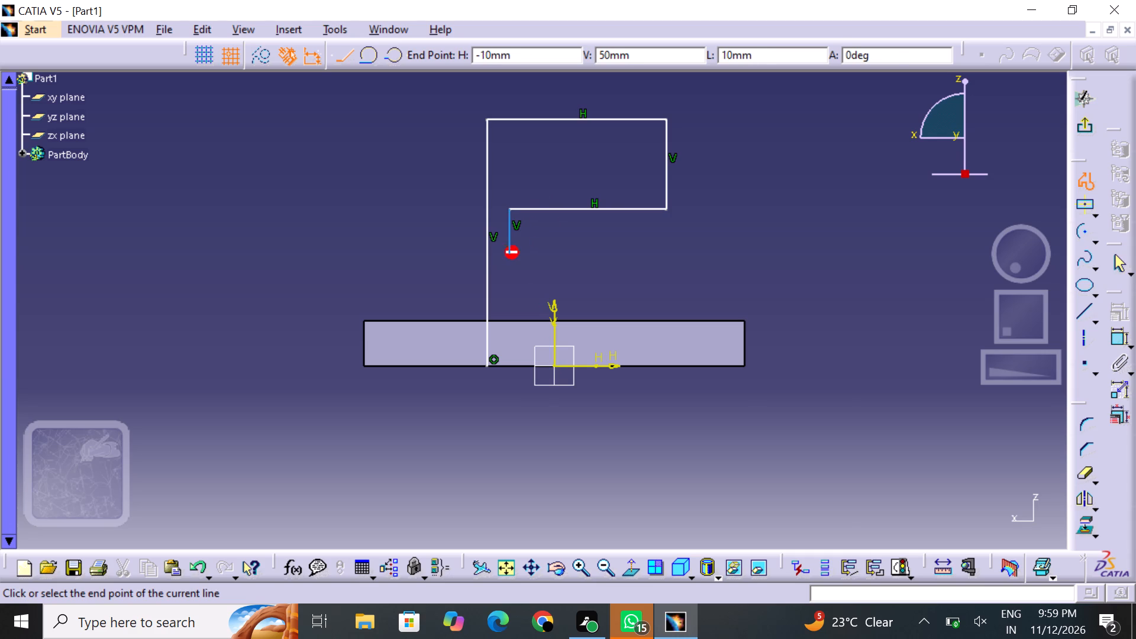
pyautogui.click(570, 294)
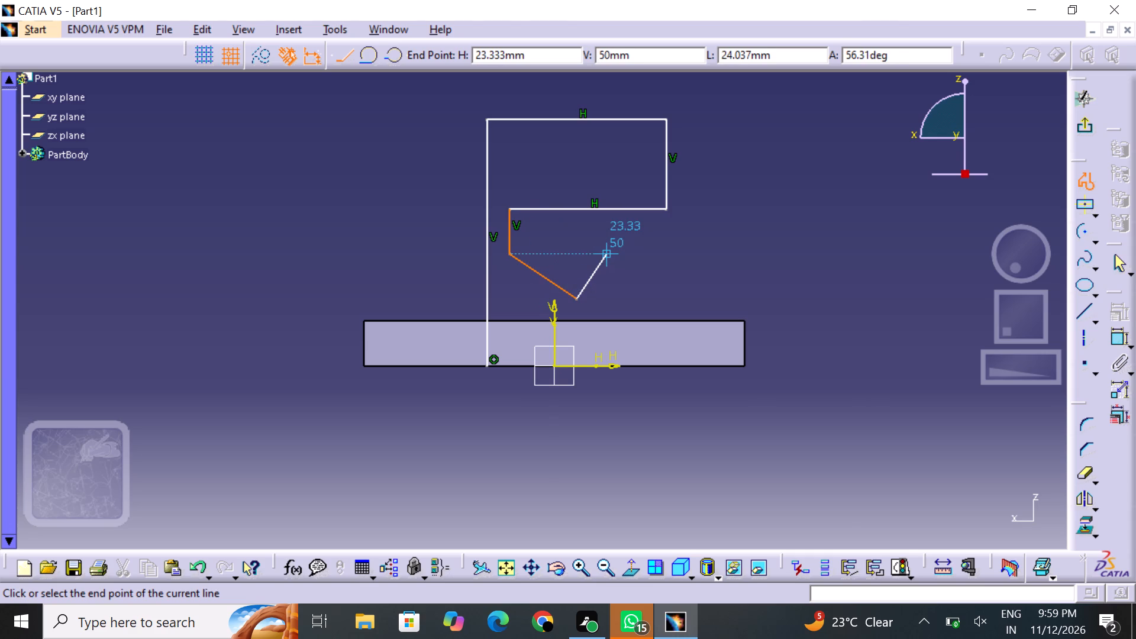
pyautogui.click(610, 255)
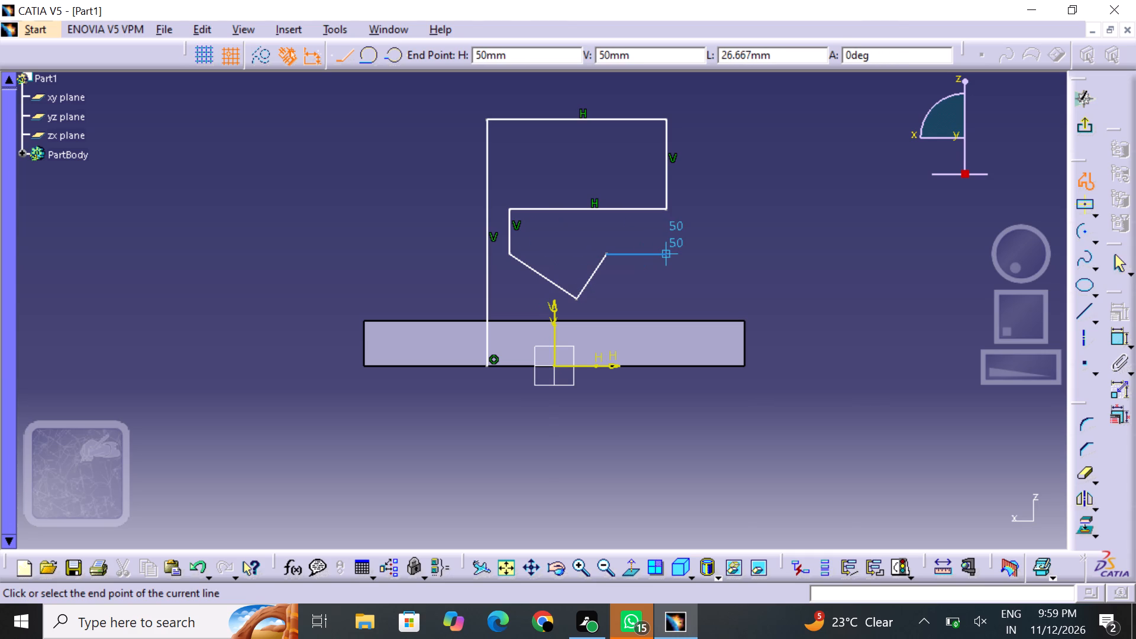
pyautogui.click(666, 249)
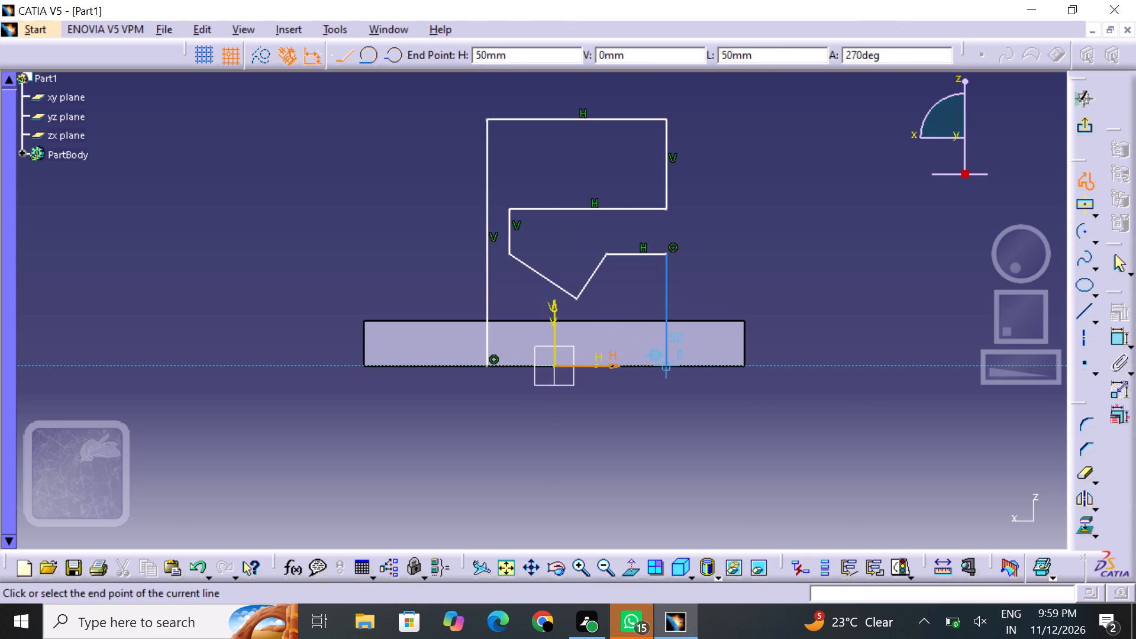
pyautogui.click(666, 366)
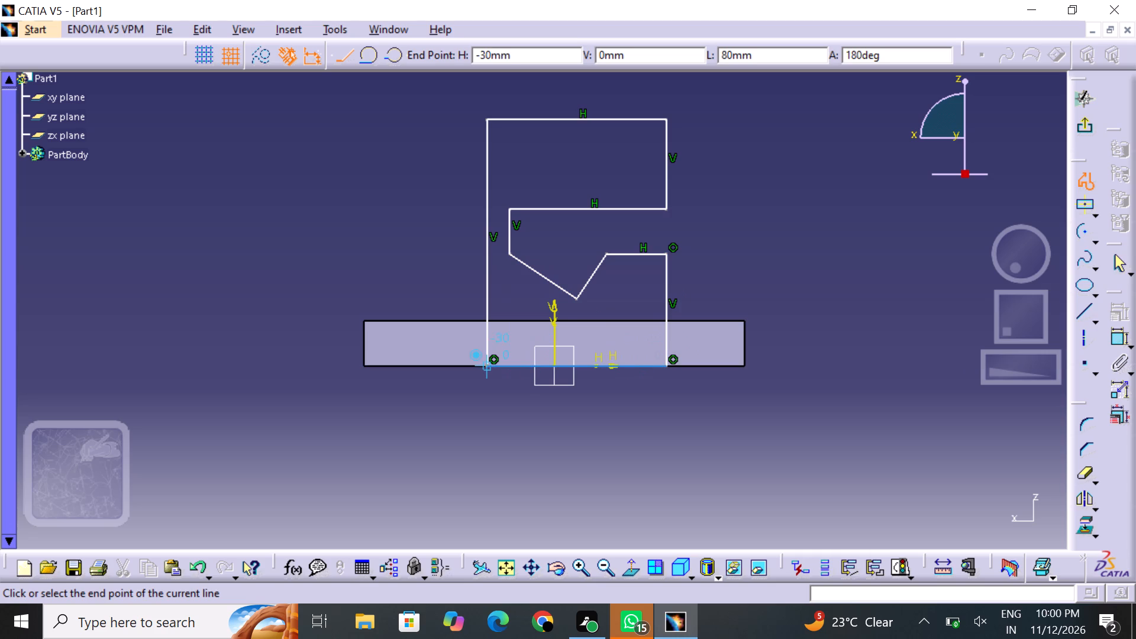
pyautogui.click(490, 363)
pyautogui.click(505, 418)
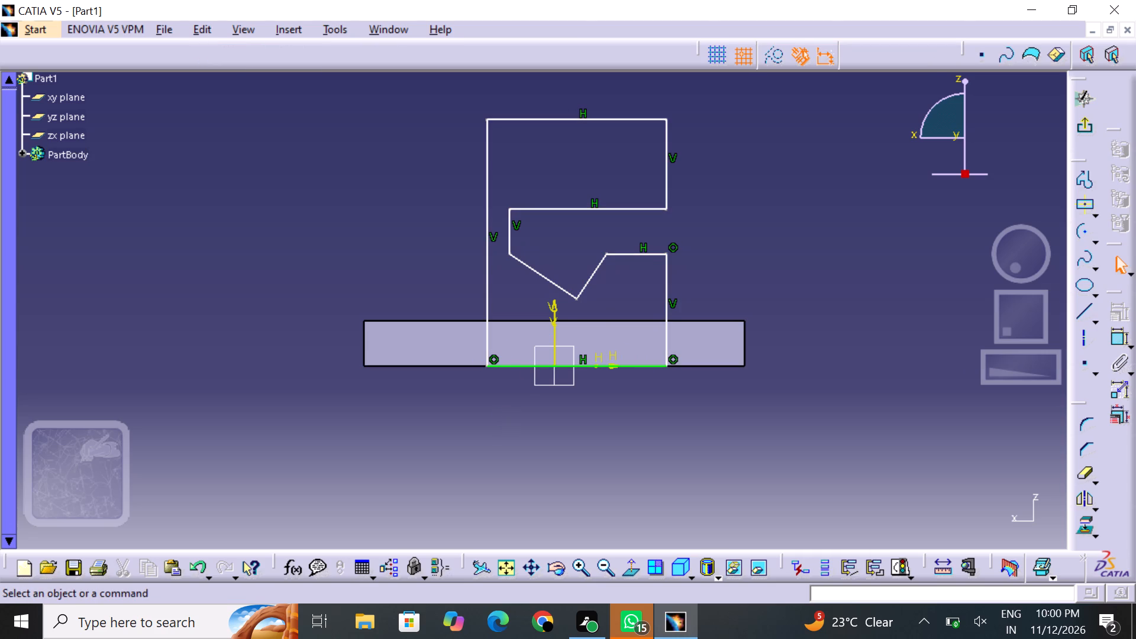
# Dimension the distance between the two upper corners of the V-notch and set it to 40 mm.
pyautogui.middleClick(541, 429)
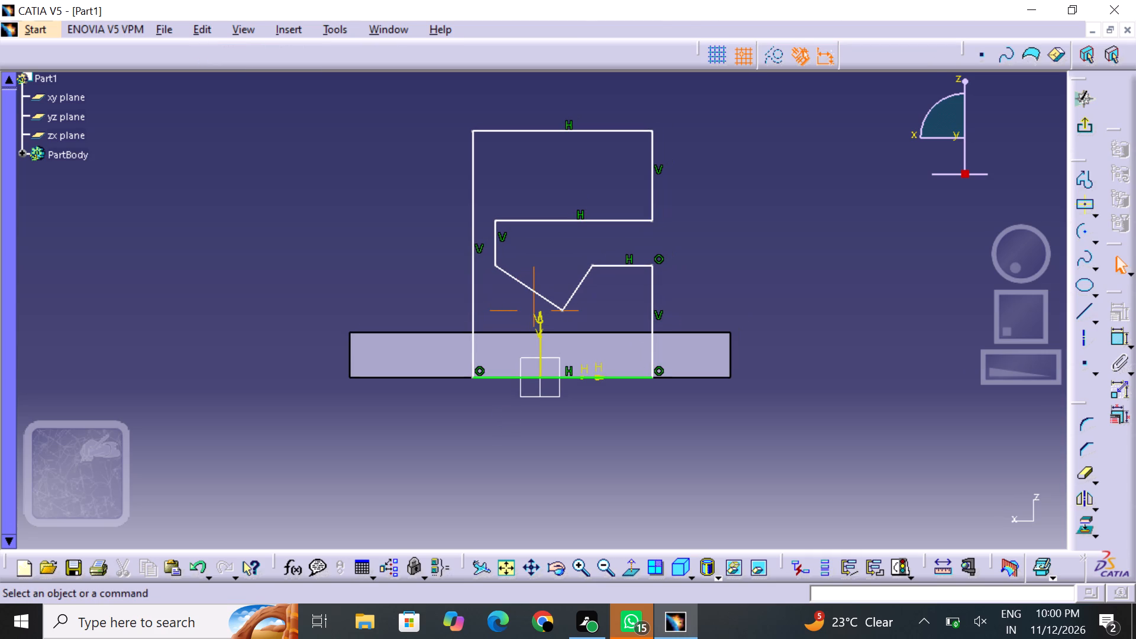
pyautogui.middleClick(527, 441)
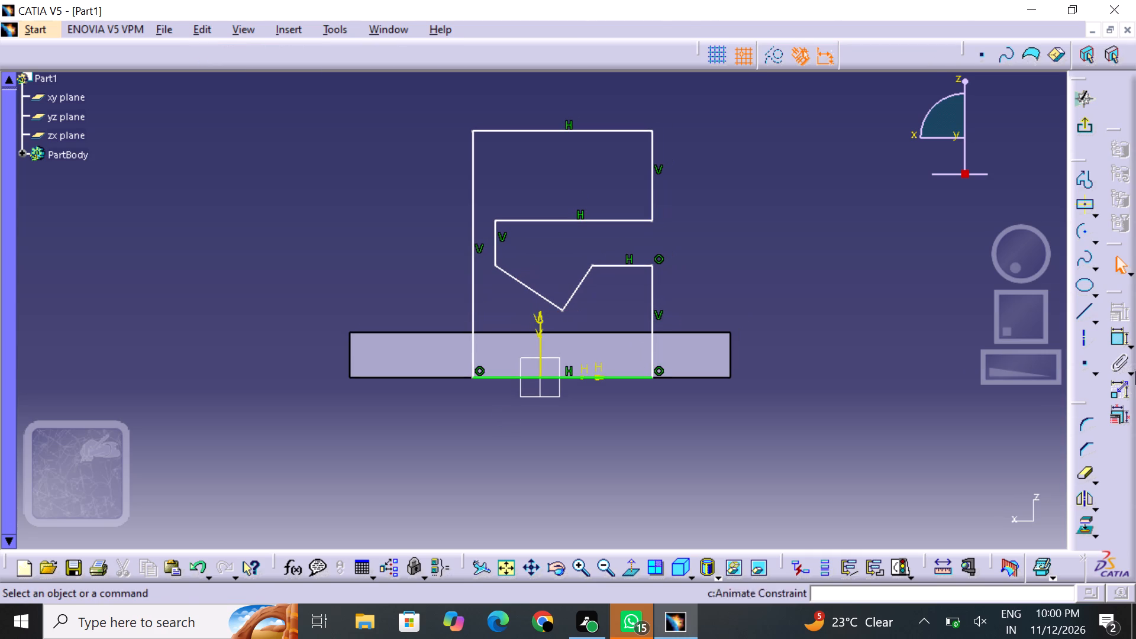
pyautogui.click(1114, 346)
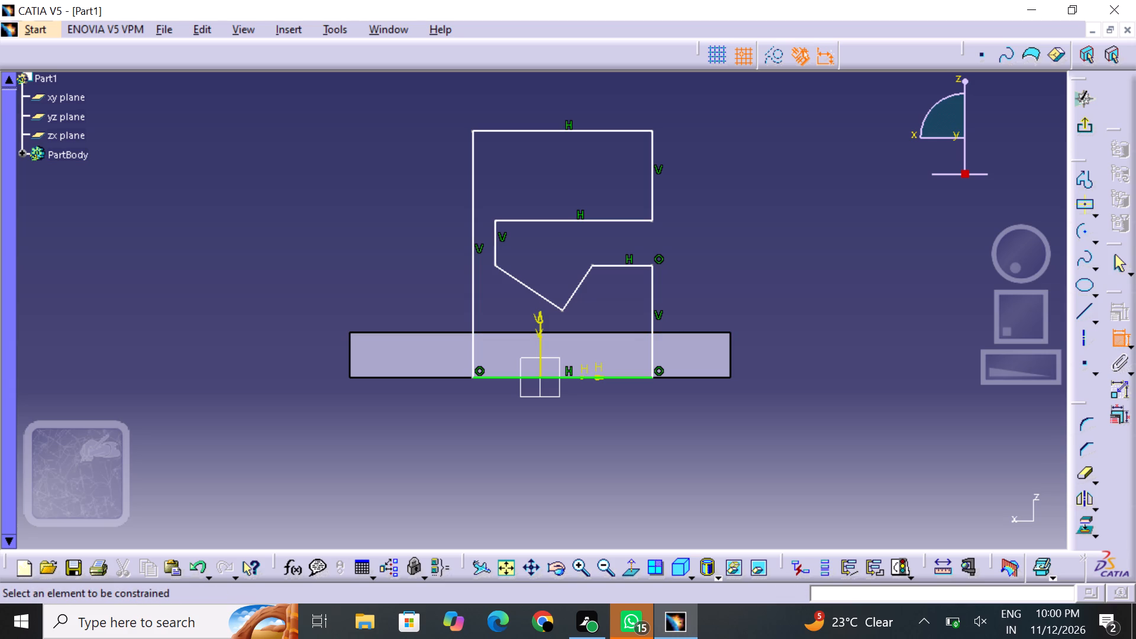
pyautogui.click(495, 264)
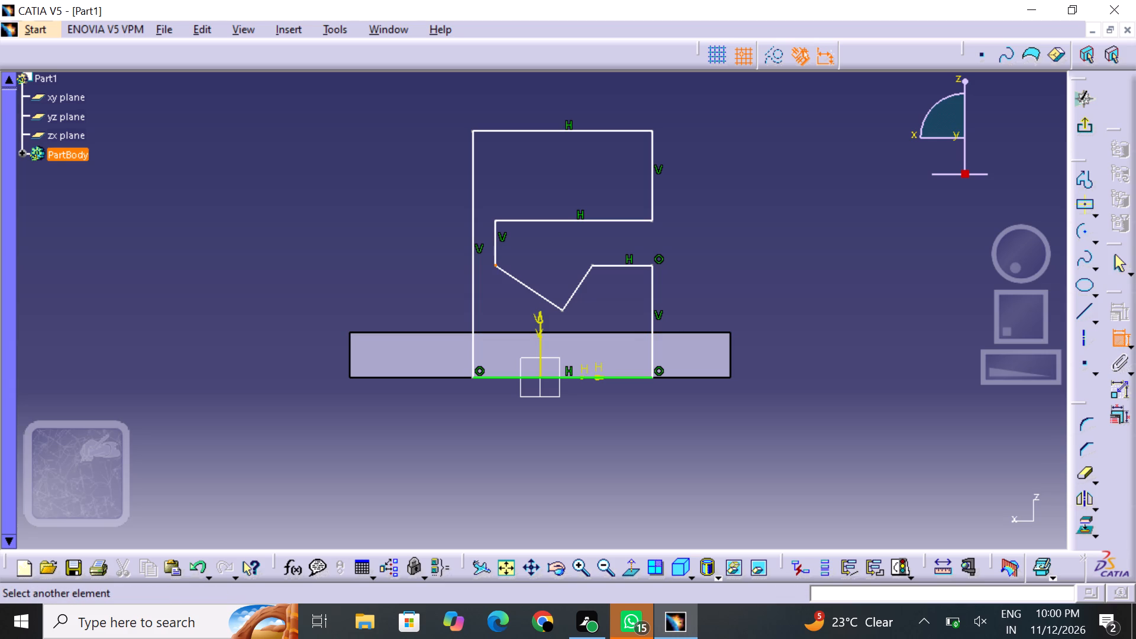
pyautogui.click(593, 264)
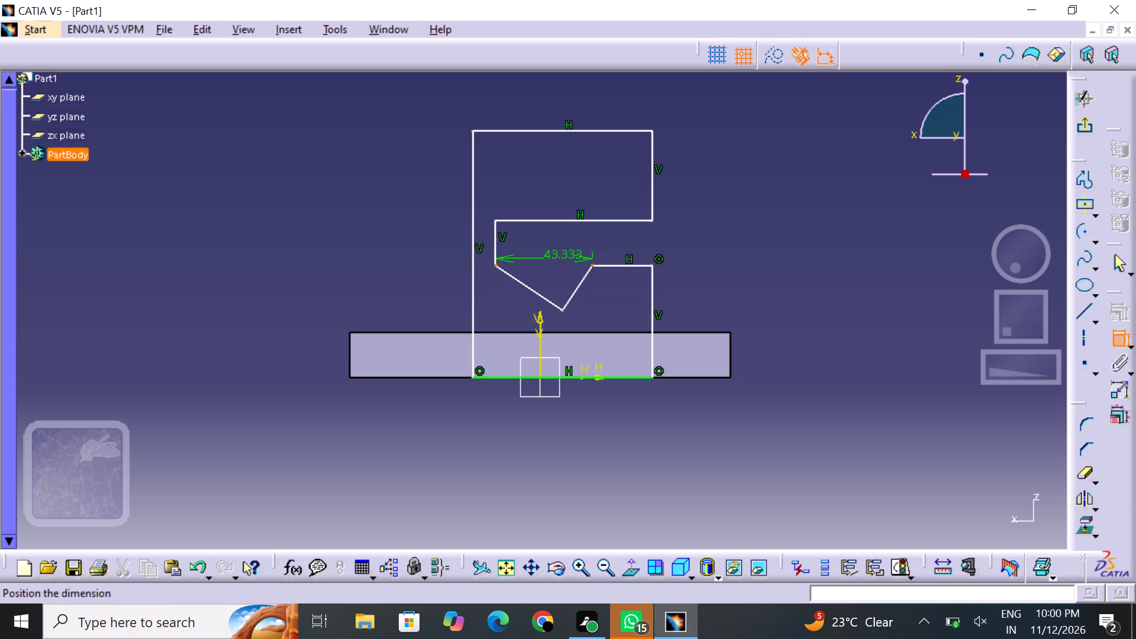
pyautogui.click(560, 256)
pyautogui.doubleClick(562, 254)
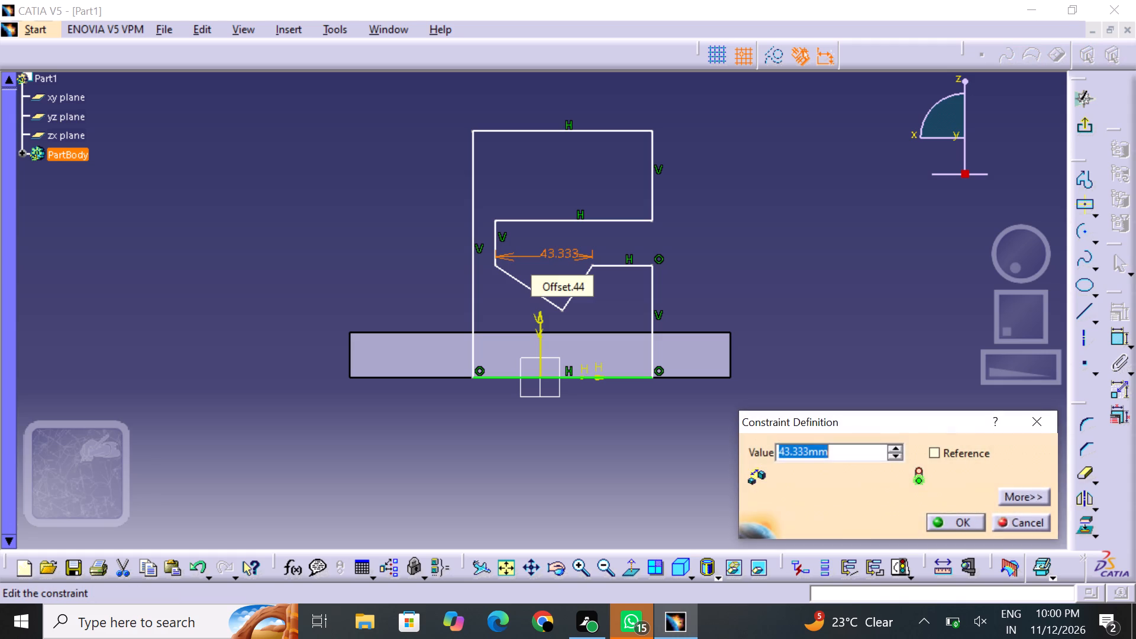
pyautogui.press('BackSpace')
pyautogui.write('40')
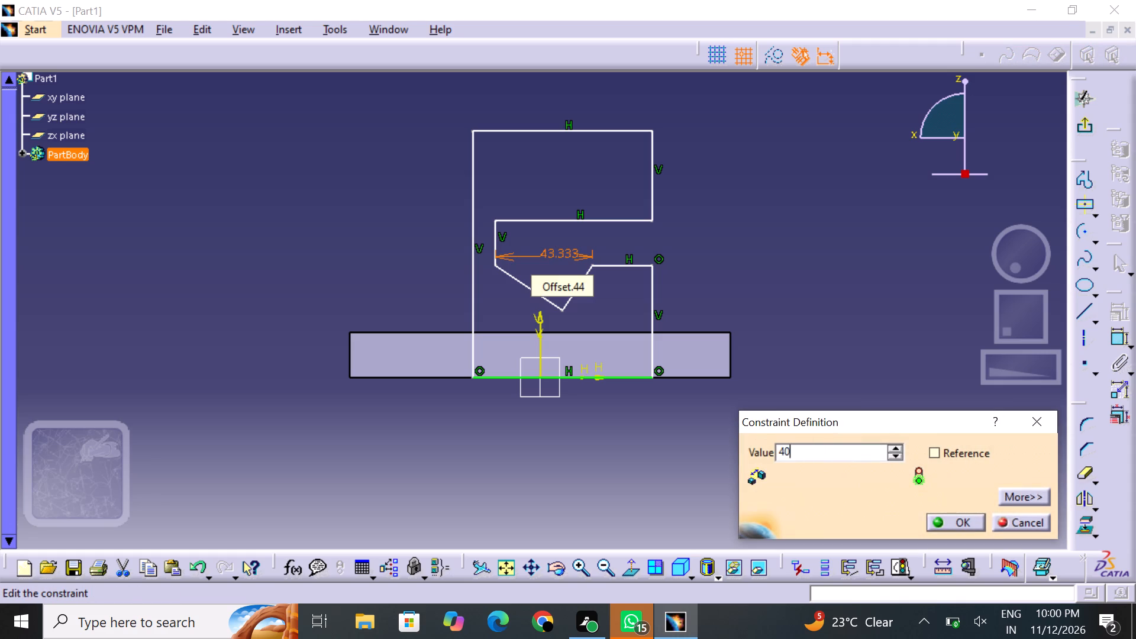
pyautogui.press('Return')
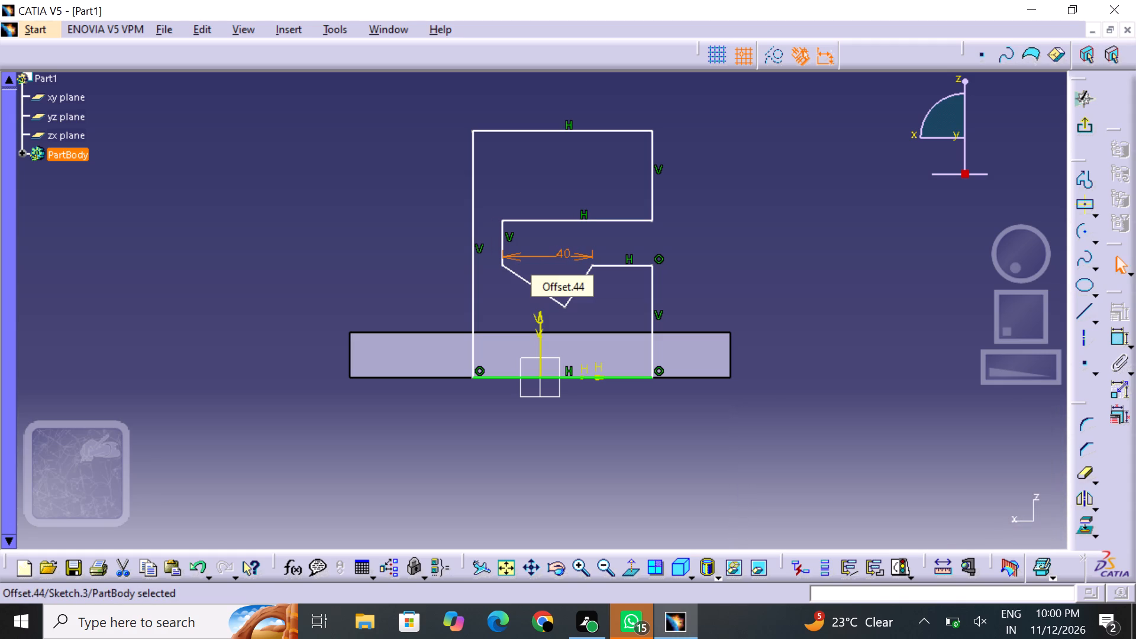
pyautogui.click(801, 309)
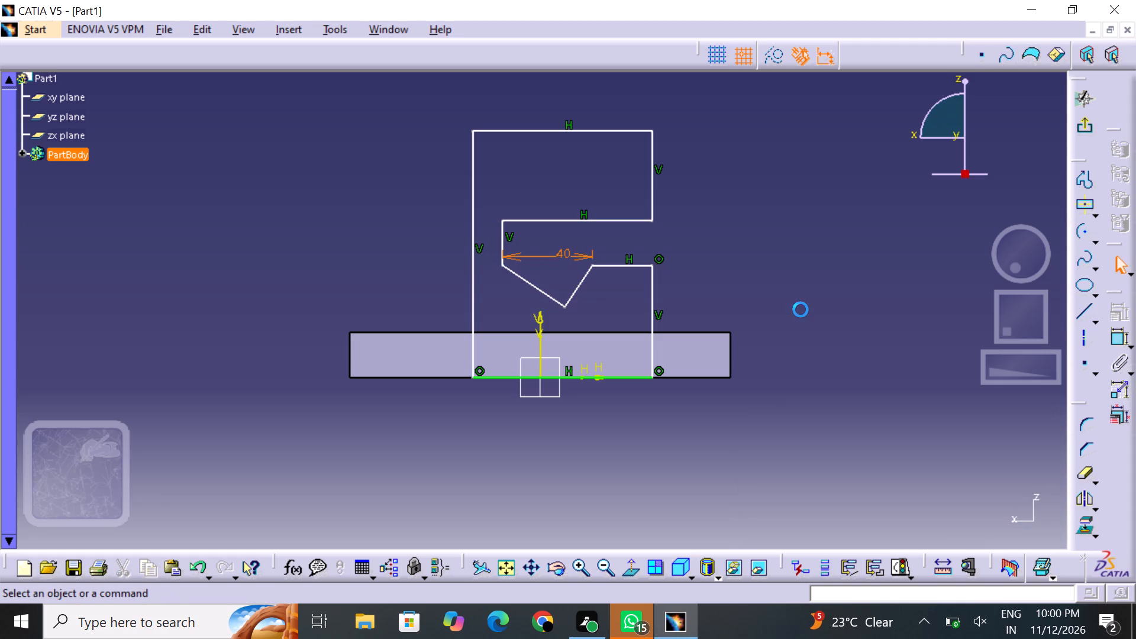
# Draw a vertical axis line through the V-notch's lowest point, extending above the profile and below the base block.
pyautogui.click(1083, 339)
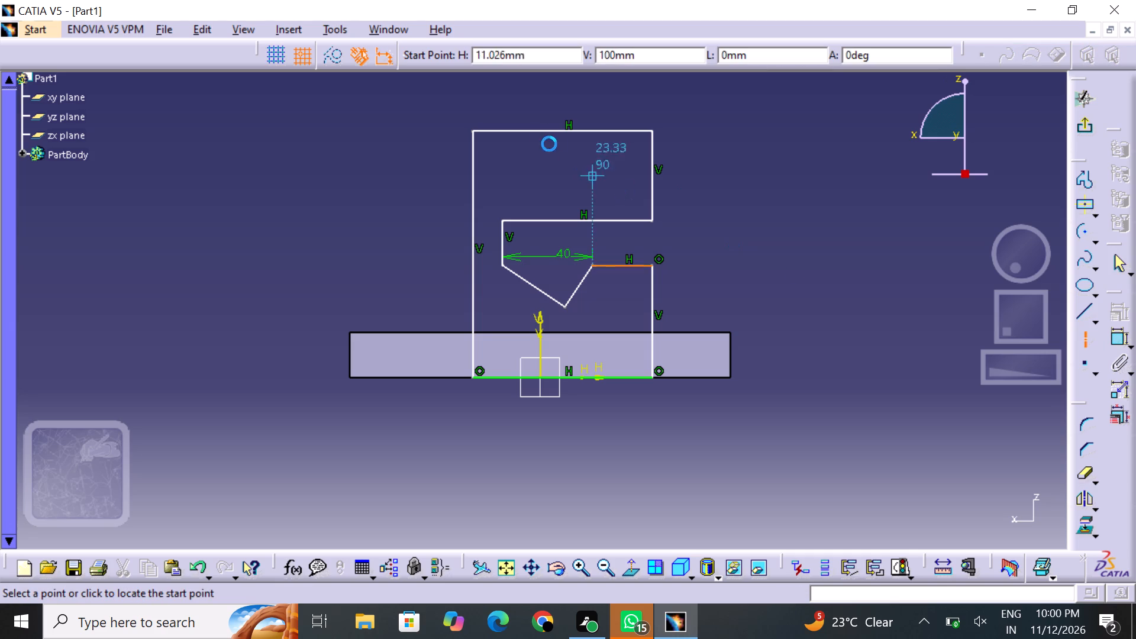
pyautogui.click(569, 104)
pyautogui.click(561, 504)
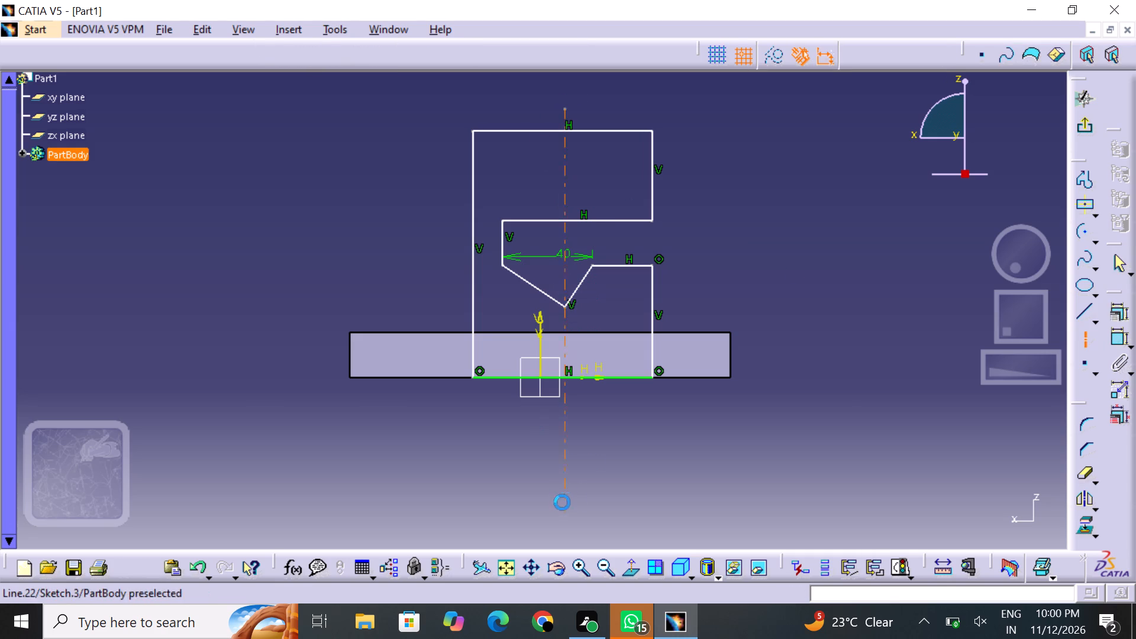
pyautogui.click(640, 466)
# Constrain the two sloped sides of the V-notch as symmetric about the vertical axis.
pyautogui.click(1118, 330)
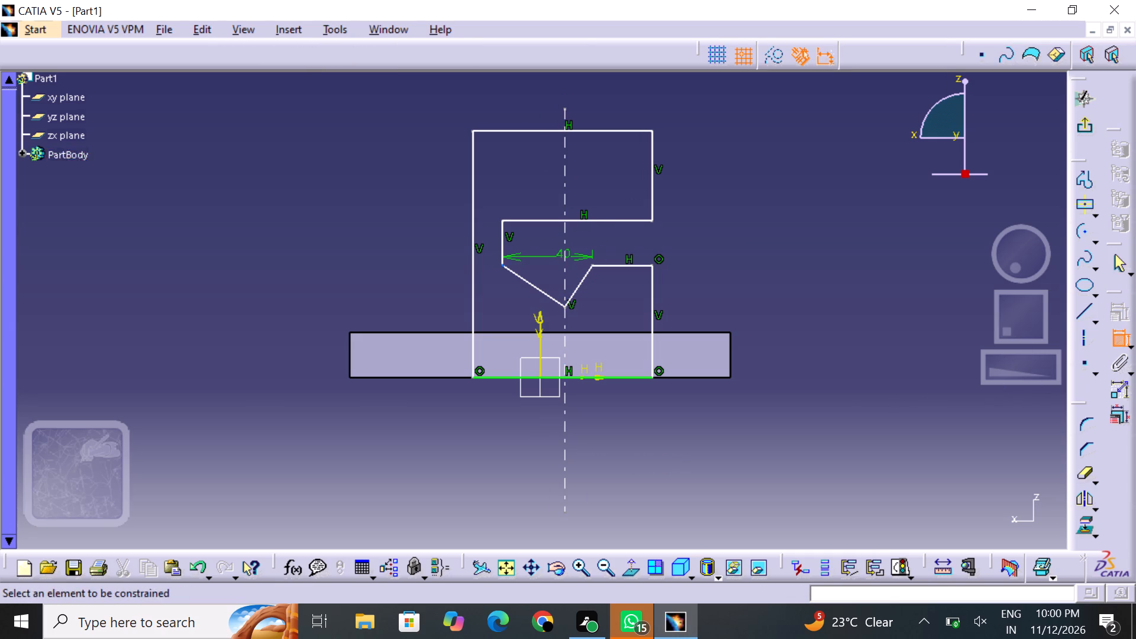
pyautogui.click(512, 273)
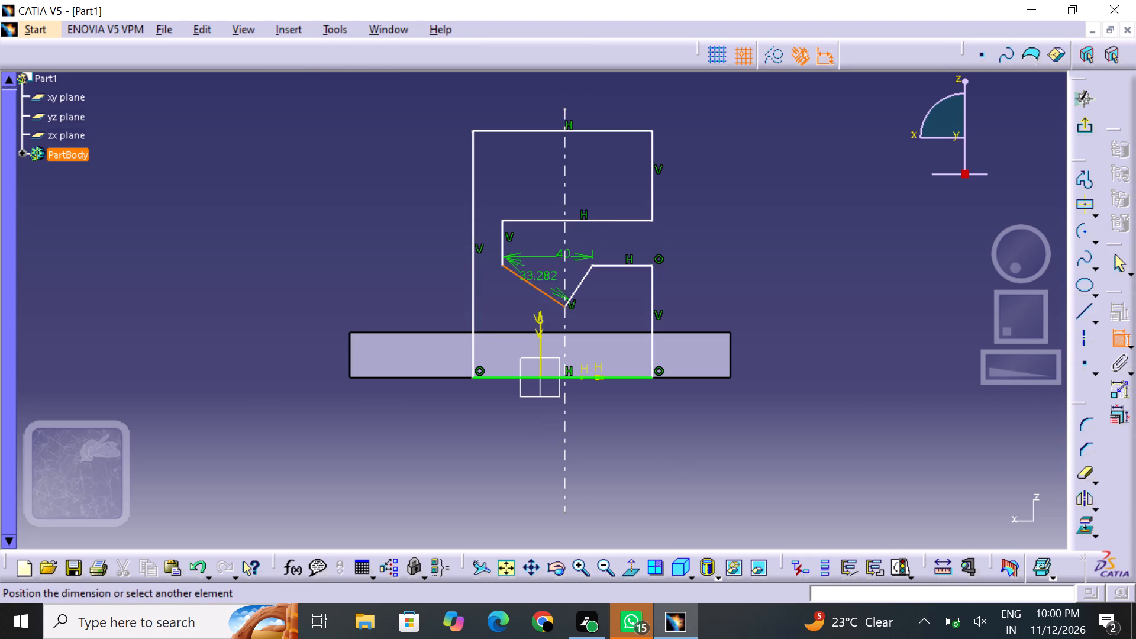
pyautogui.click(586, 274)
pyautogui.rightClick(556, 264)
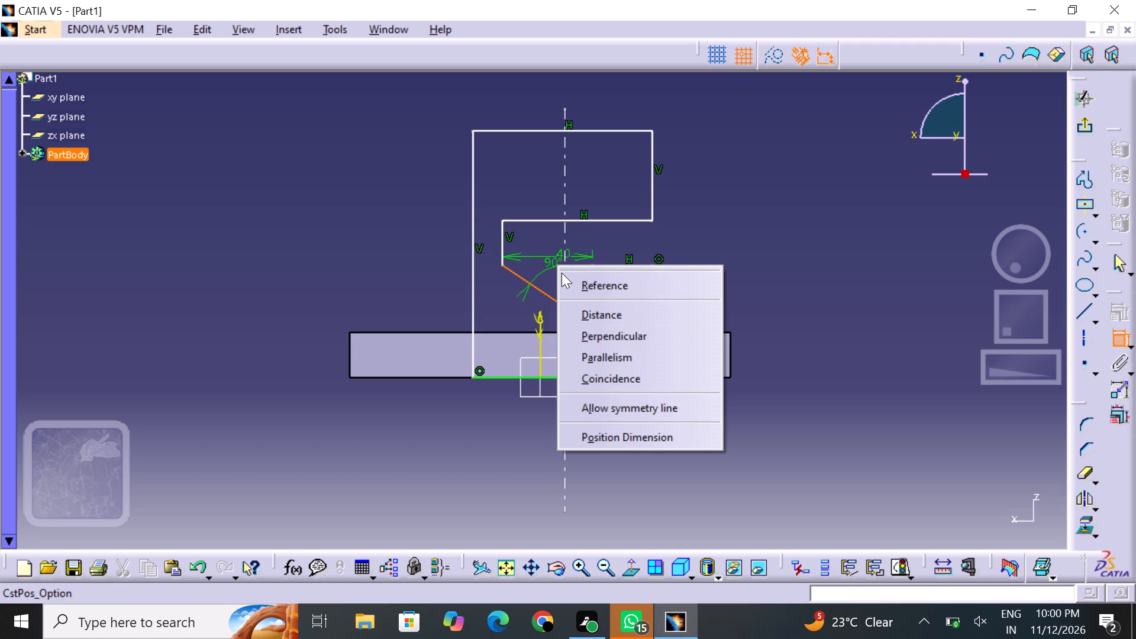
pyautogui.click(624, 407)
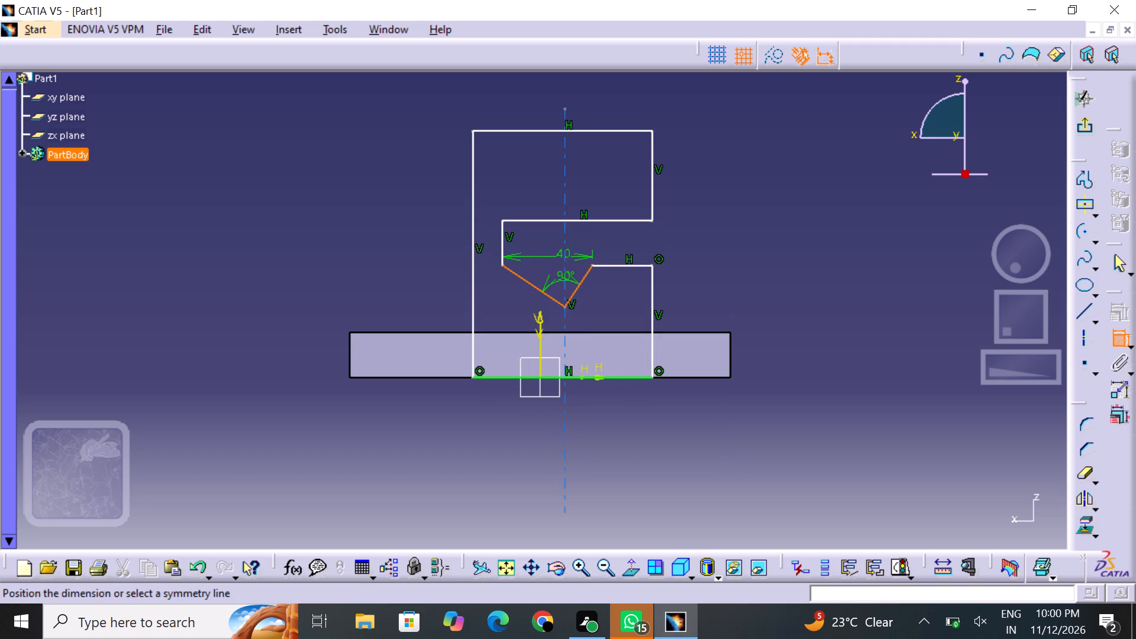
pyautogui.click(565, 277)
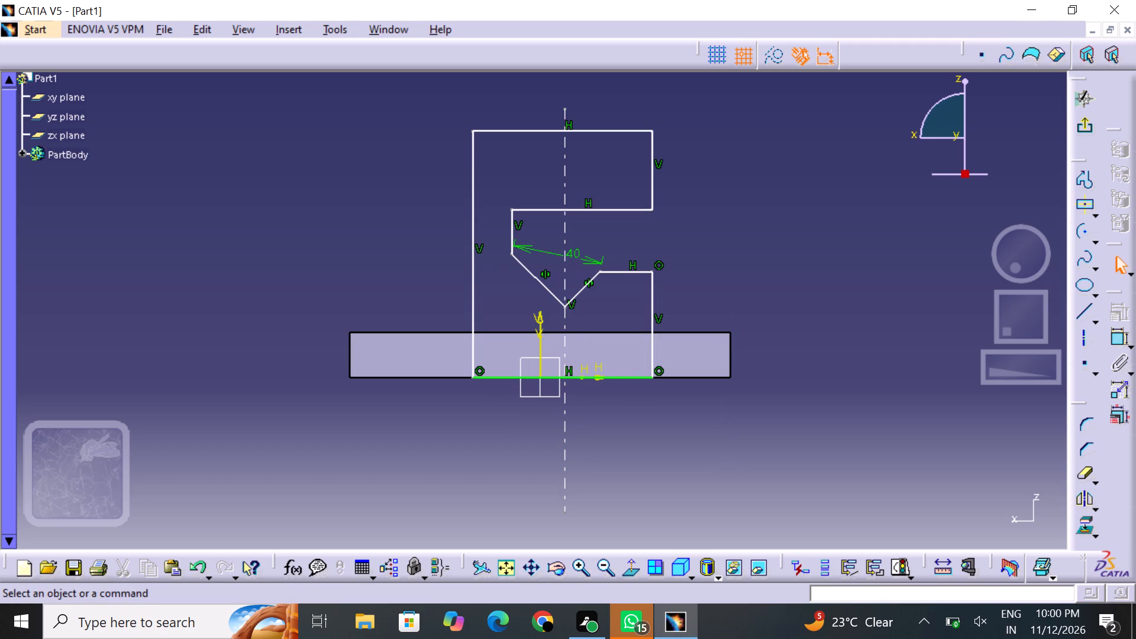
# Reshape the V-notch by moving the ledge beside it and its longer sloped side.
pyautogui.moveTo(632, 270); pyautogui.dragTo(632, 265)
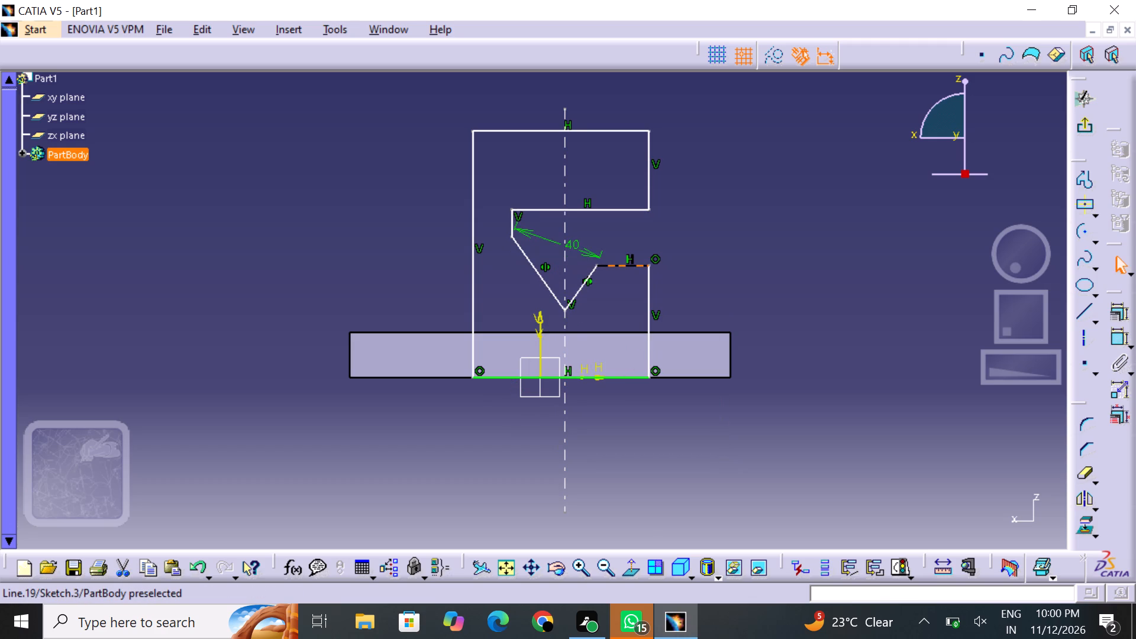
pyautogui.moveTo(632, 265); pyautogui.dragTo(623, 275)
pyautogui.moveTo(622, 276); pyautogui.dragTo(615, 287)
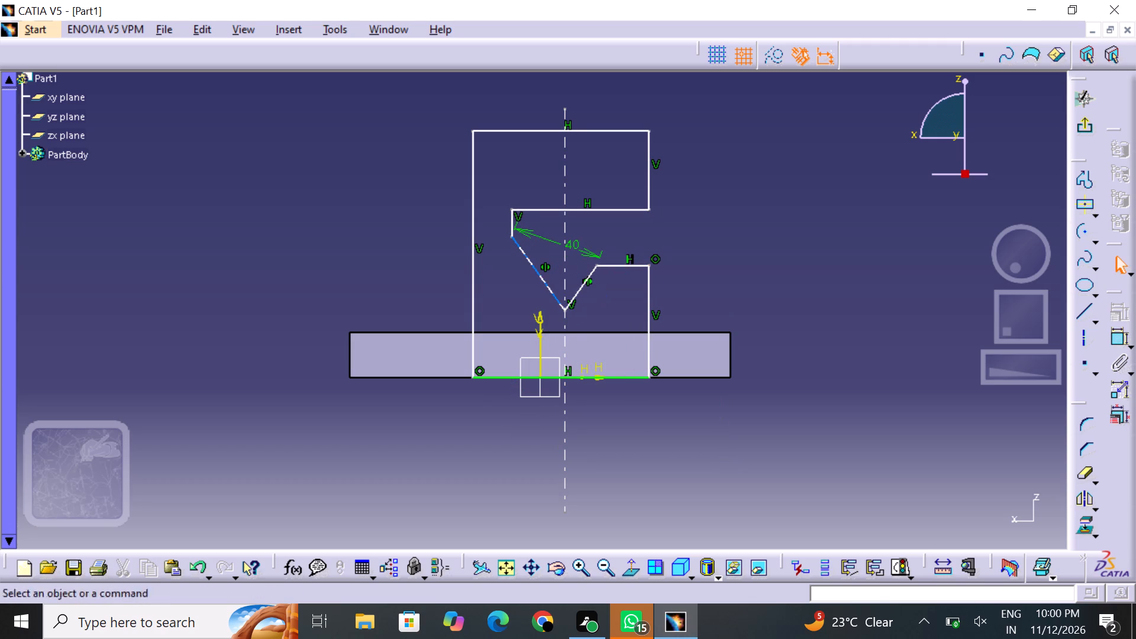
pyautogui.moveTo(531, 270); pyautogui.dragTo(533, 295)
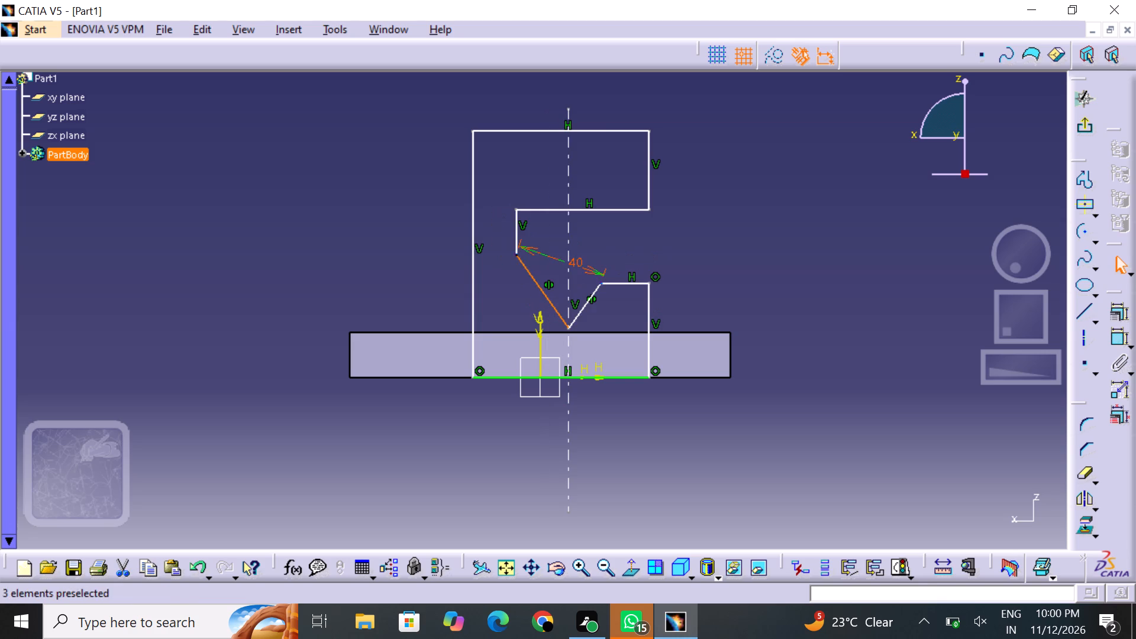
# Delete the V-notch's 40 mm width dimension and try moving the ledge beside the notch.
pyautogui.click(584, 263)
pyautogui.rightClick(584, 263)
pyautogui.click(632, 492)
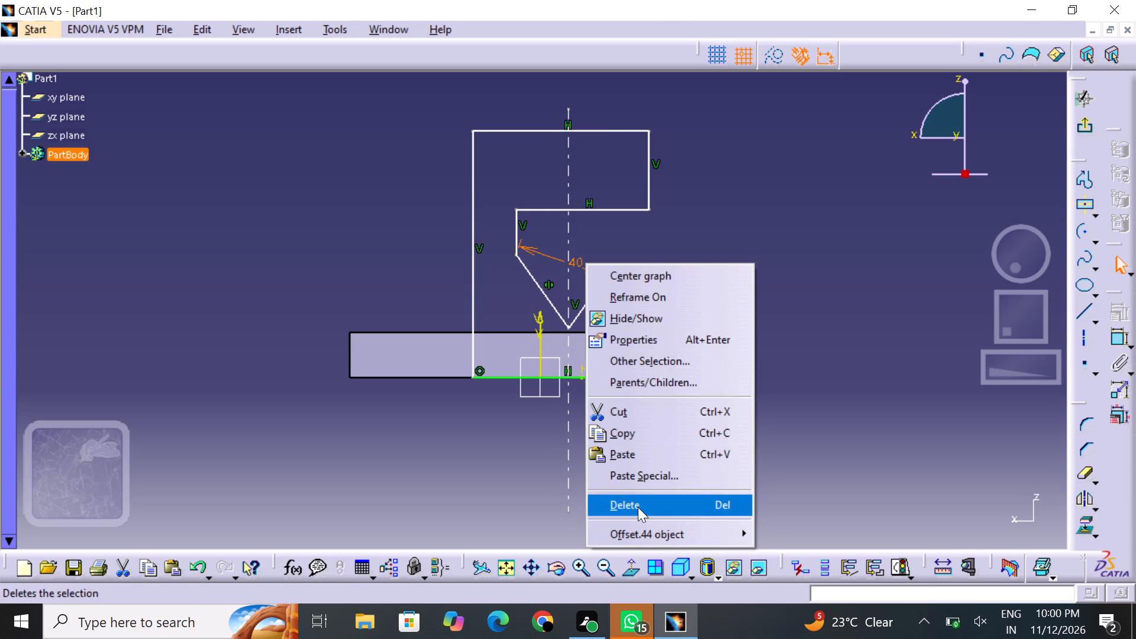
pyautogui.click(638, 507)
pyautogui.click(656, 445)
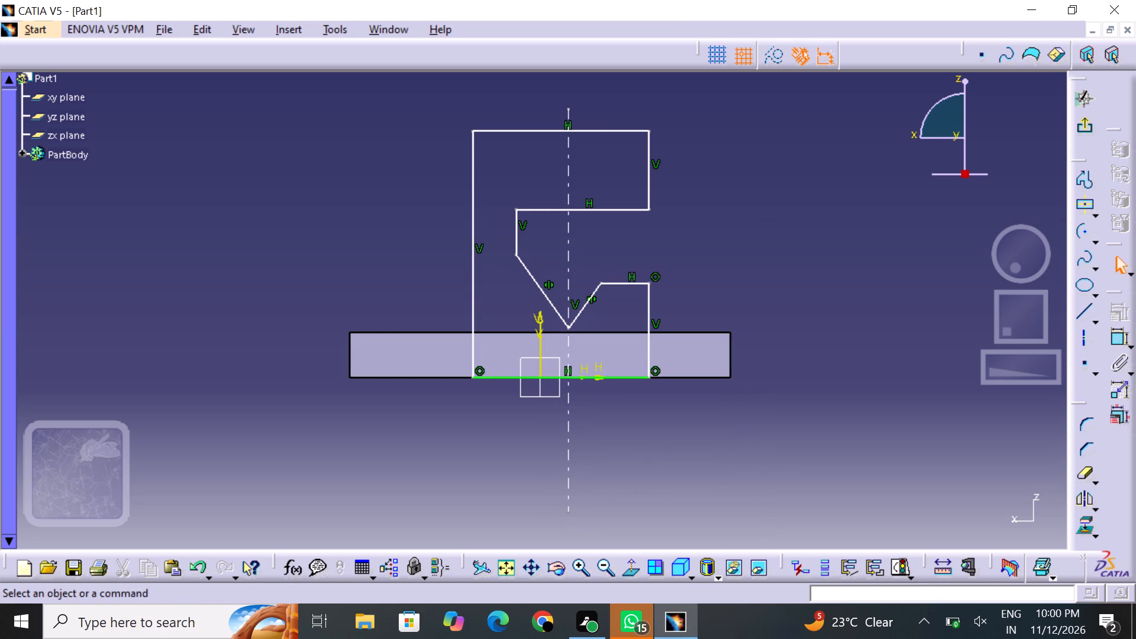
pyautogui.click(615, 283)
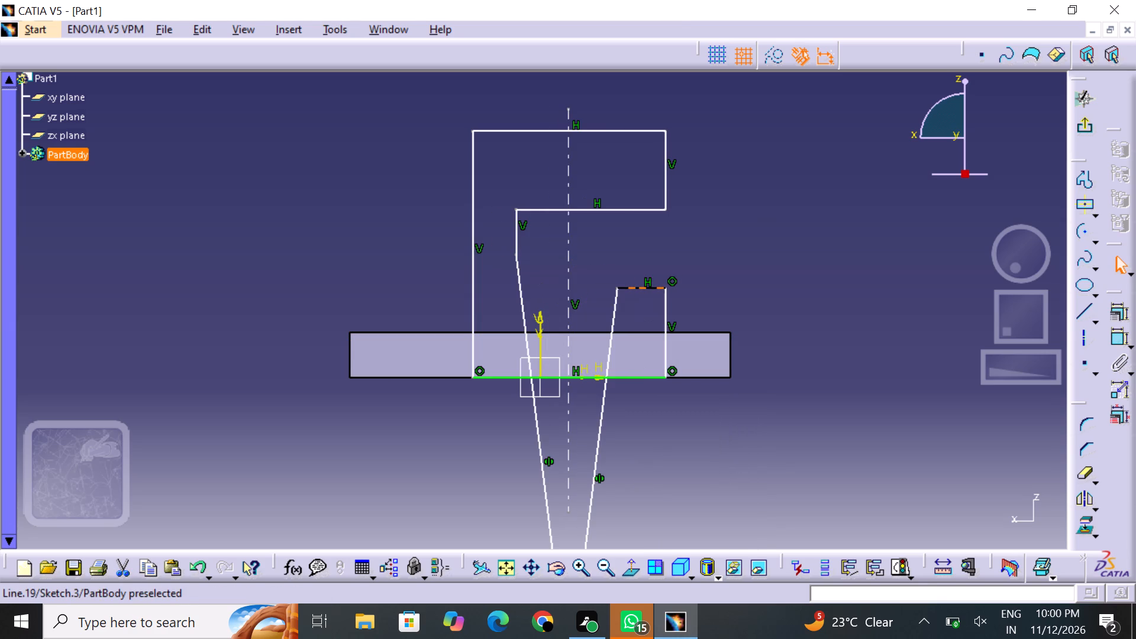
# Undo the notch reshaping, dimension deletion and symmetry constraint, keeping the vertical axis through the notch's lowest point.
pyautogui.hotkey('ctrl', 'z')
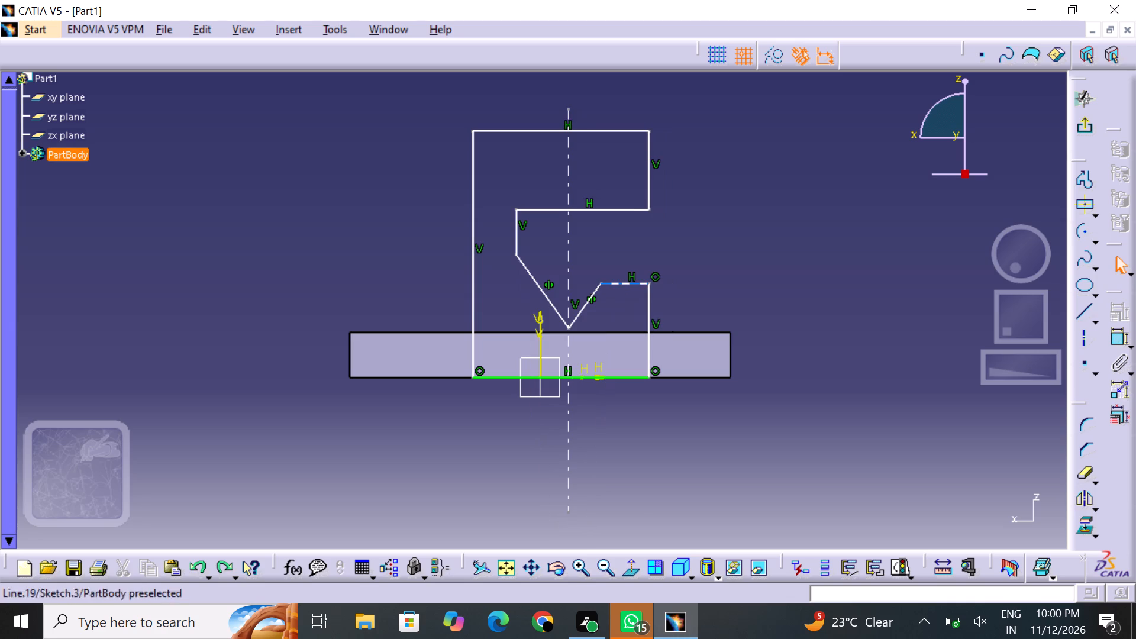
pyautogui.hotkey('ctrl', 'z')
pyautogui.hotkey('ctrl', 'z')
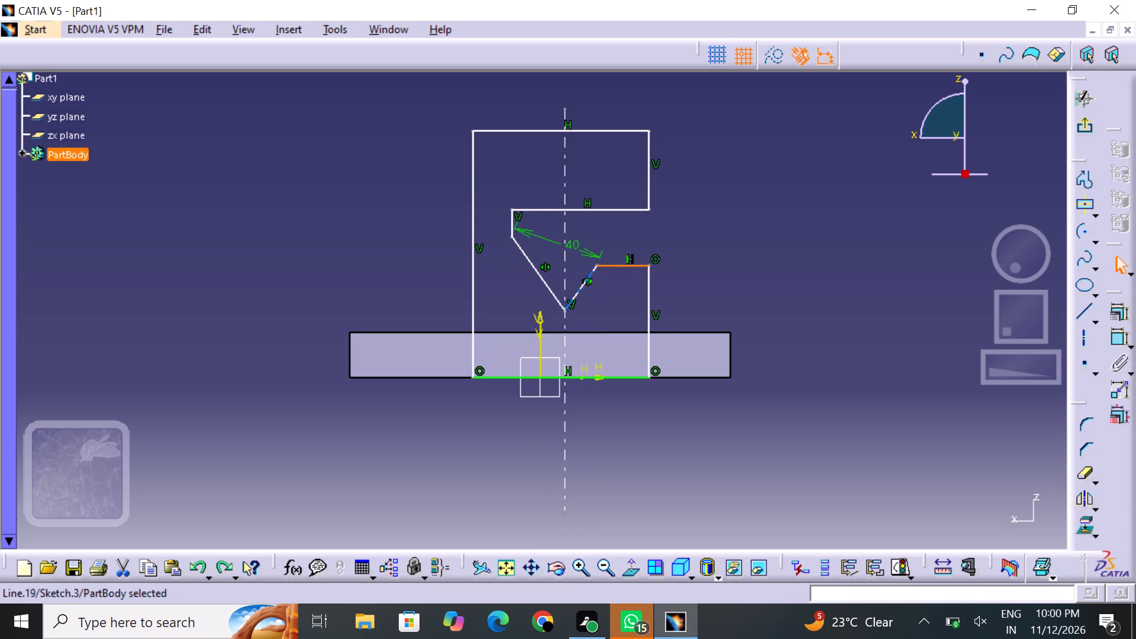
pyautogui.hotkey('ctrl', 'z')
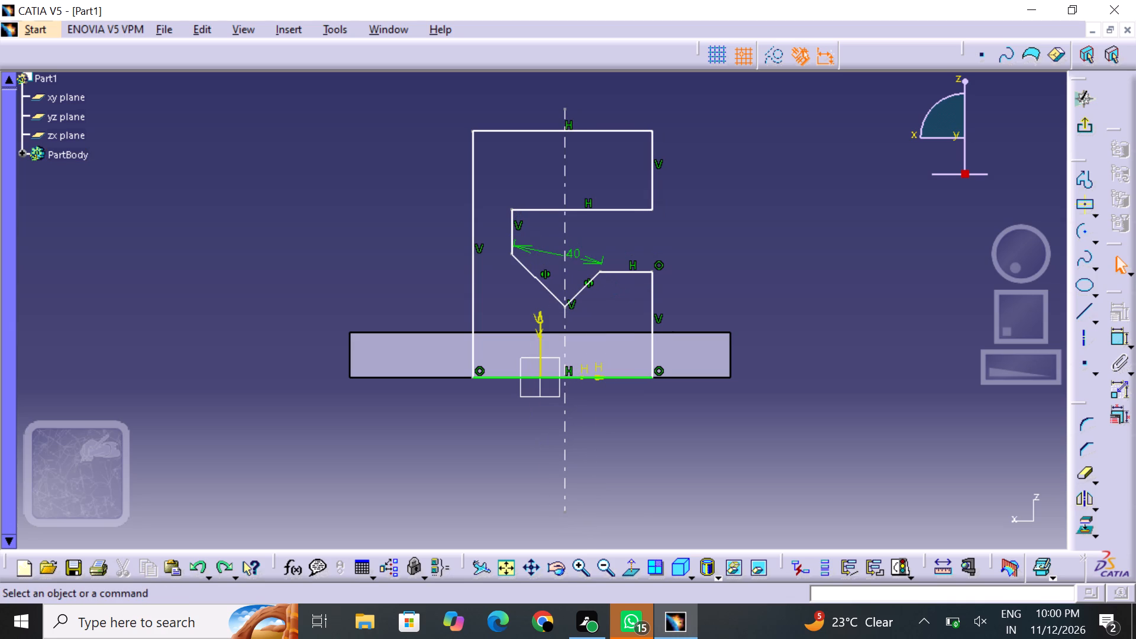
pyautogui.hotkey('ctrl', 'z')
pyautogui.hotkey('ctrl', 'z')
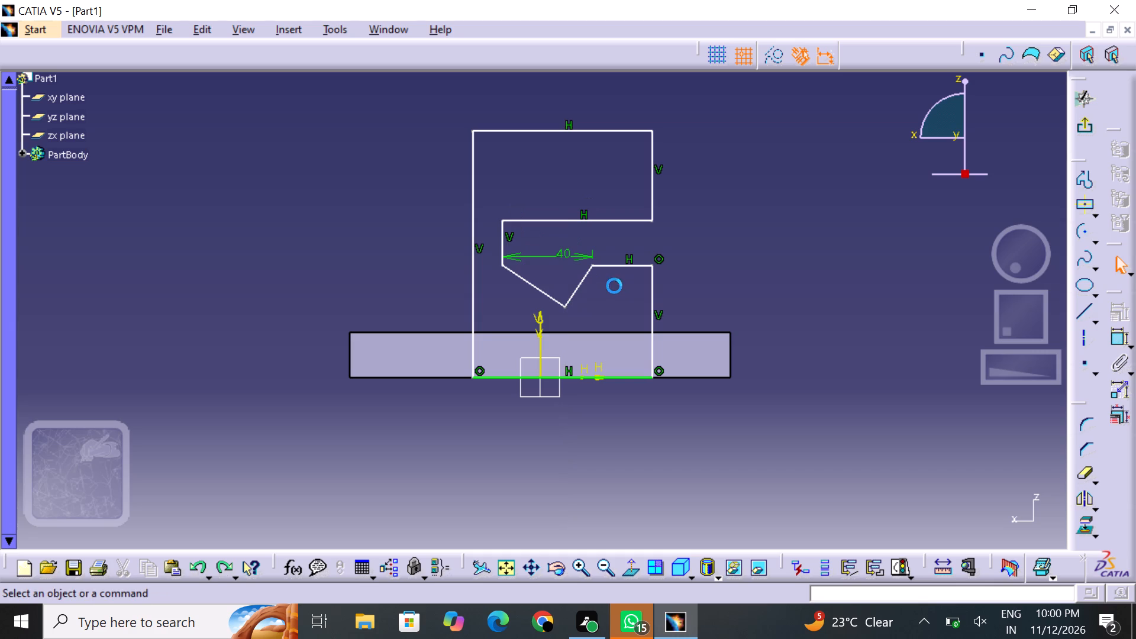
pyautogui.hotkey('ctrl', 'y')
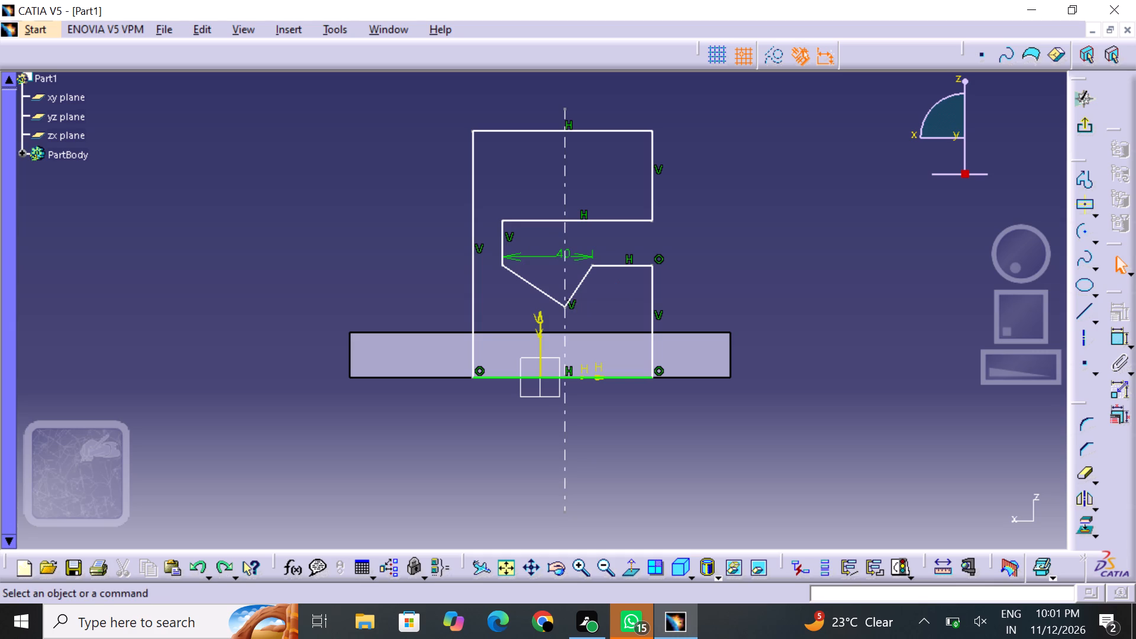
# Delete the 40 mm width dimension of the V-notch.
pyautogui.click(582, 254)
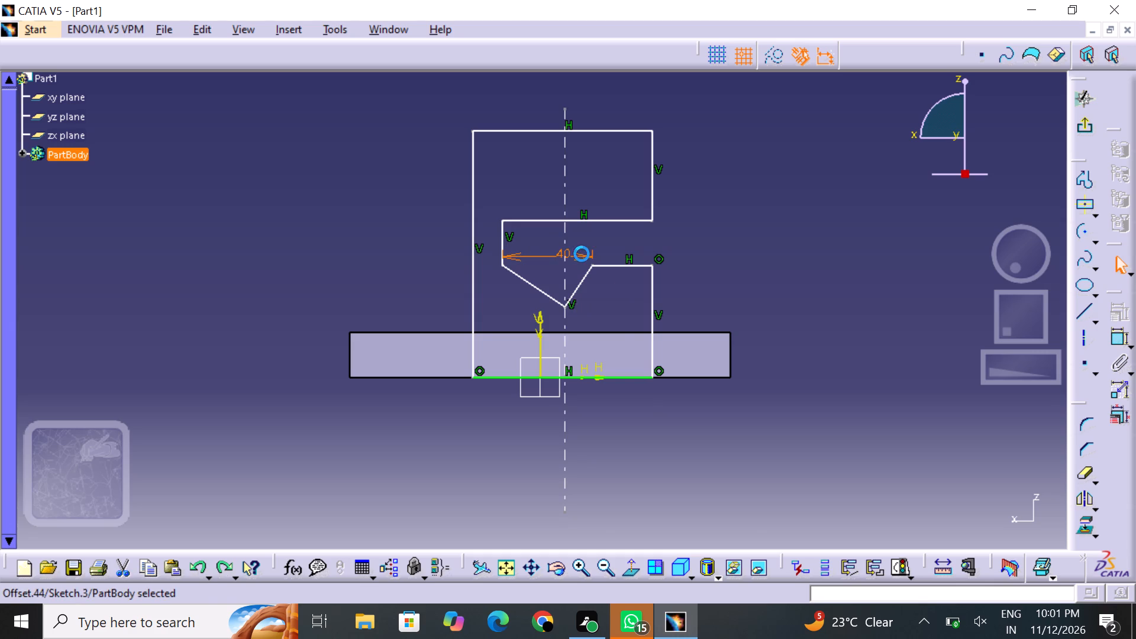
pyautogui.rightClick(582, 254)
pyautogui.click(643, 492)
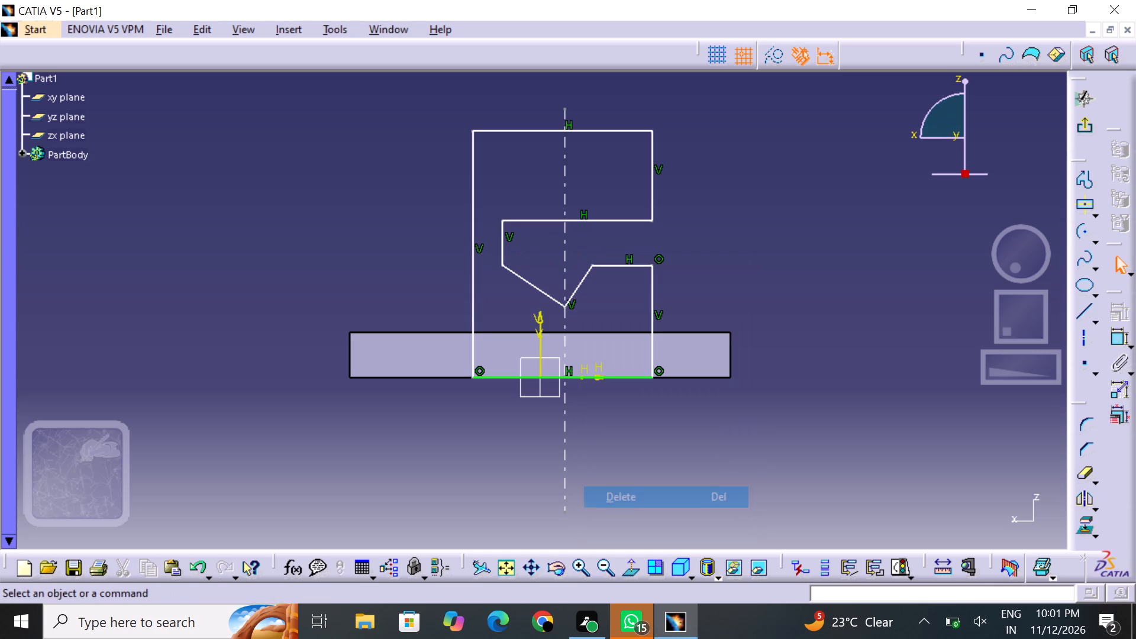
# Dimension the V-notch's opening between its two upper corners again, using the horizontal measure direction.
pyautogui.click(1114, 341)
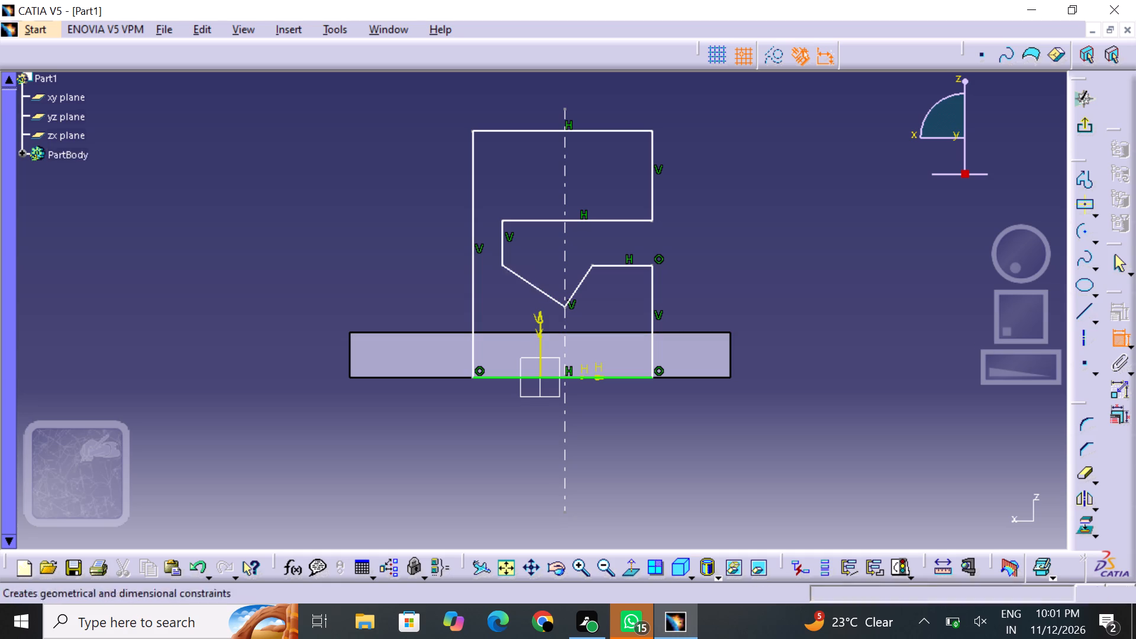
pyautogui.click(502, 263)
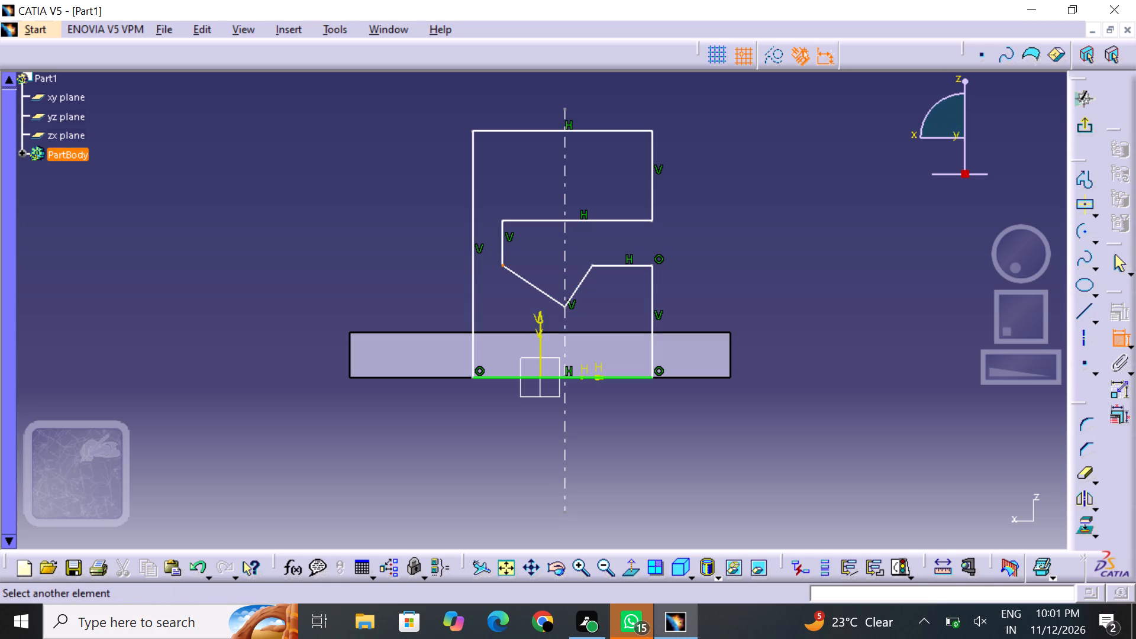
pyautogui.click(591, 265)
pyautogui.rightClick(579, 252)
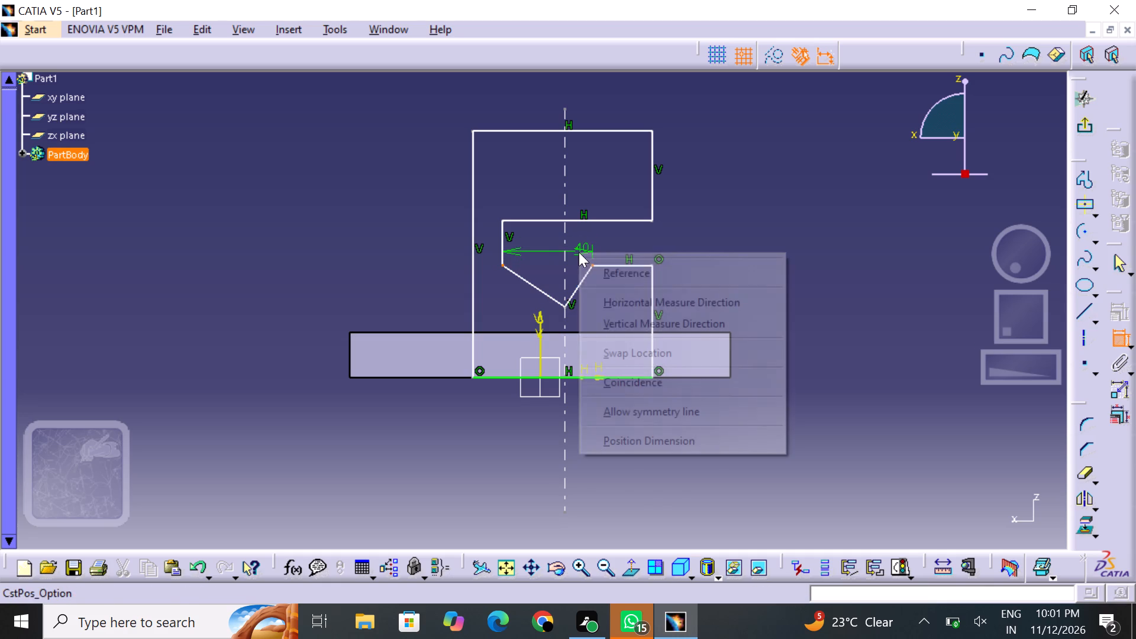
pyautogui.click(610, 303)
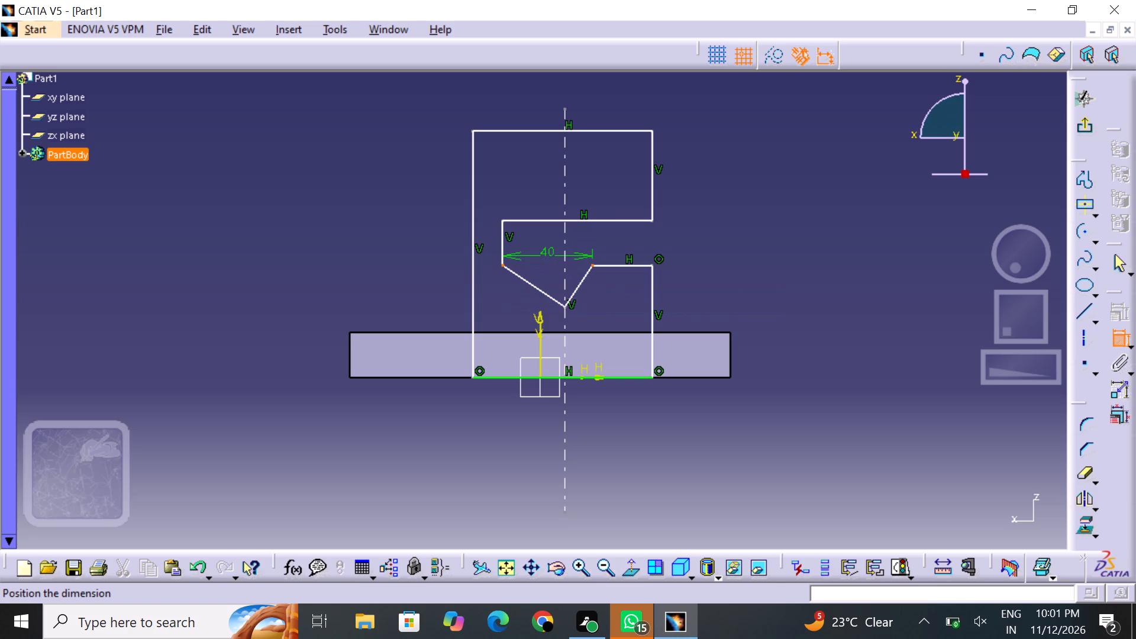
pyautogui.click(543, 247)
pyautogui.click(626, 333)
pyautogui.click(701, 305)
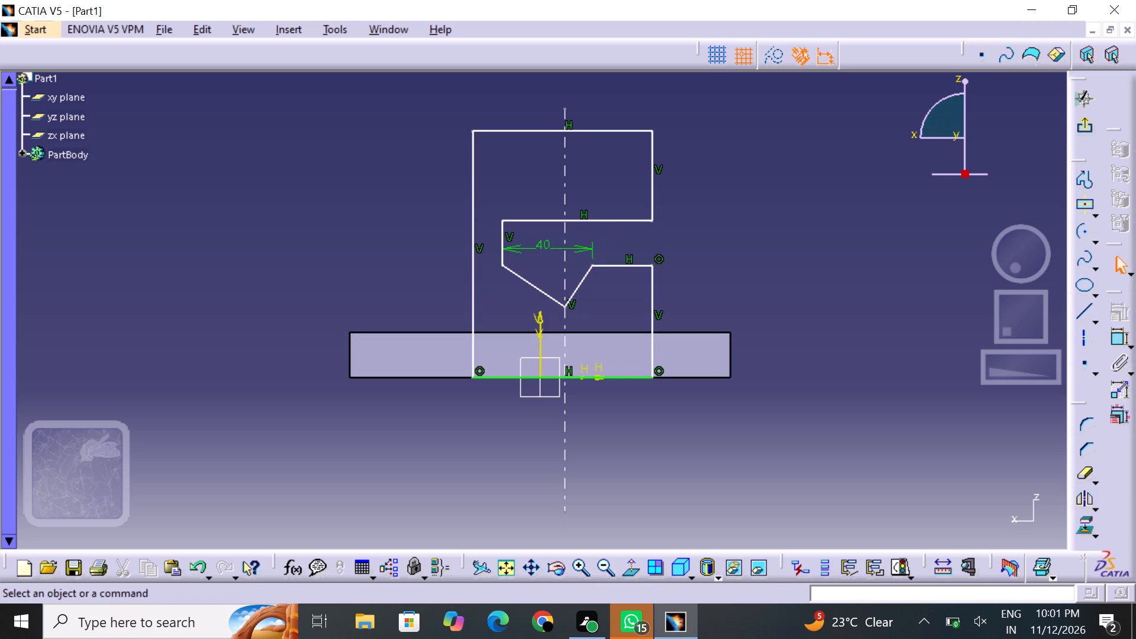
# Dimension the angle between the V-notch's two sloping sides.
pyautogui.click(1113, 334)
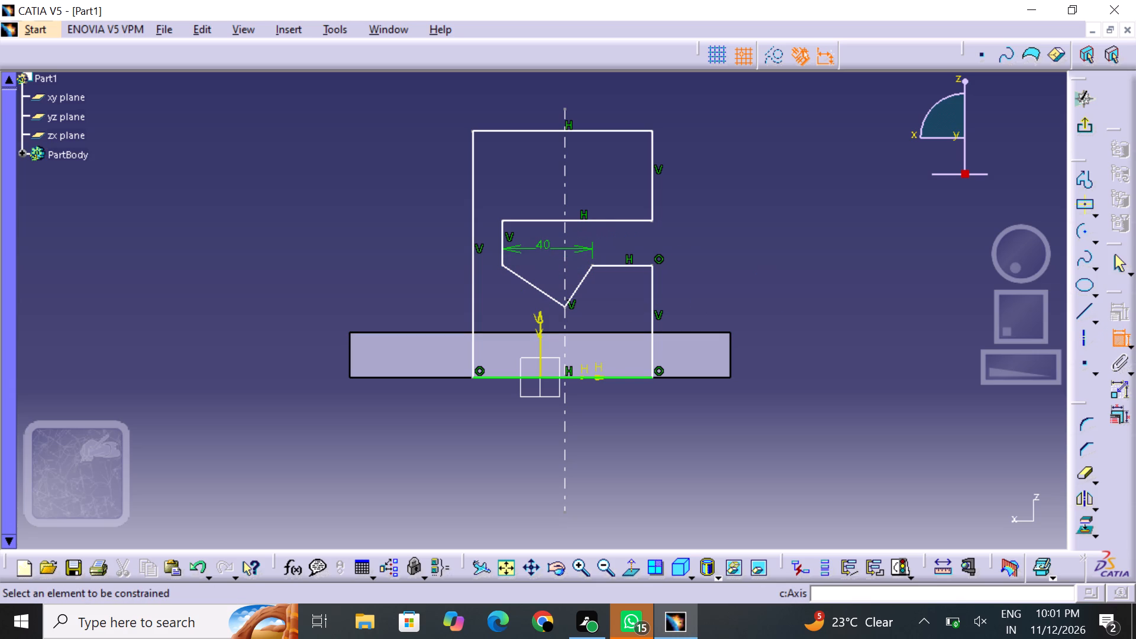
pyautogui.click(519, 273)
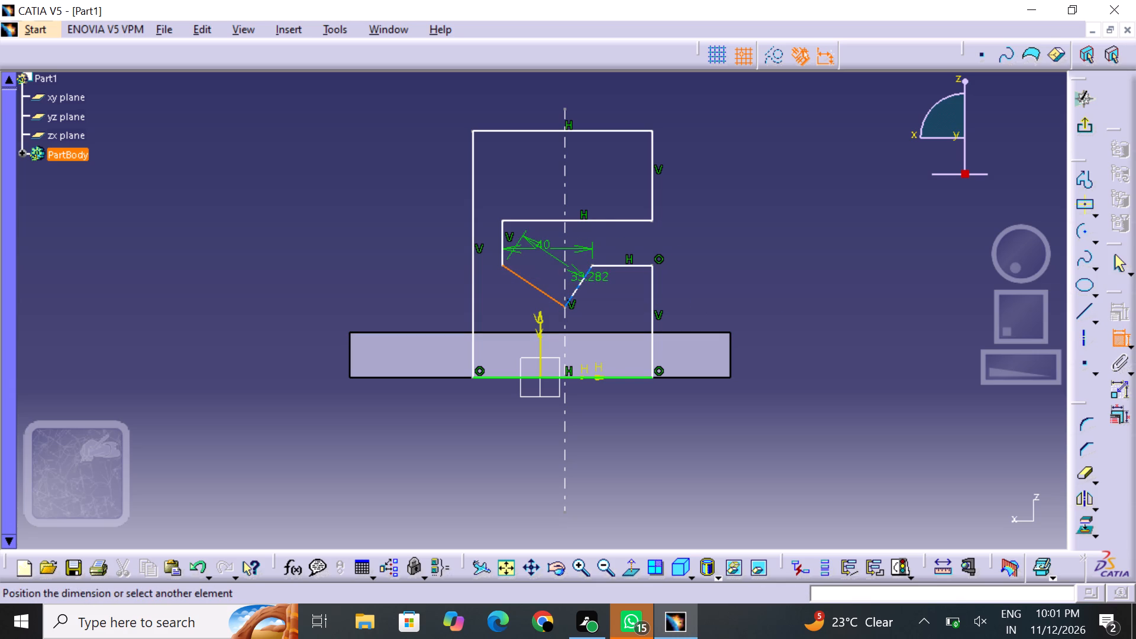
pyautogui.click(585, 275)
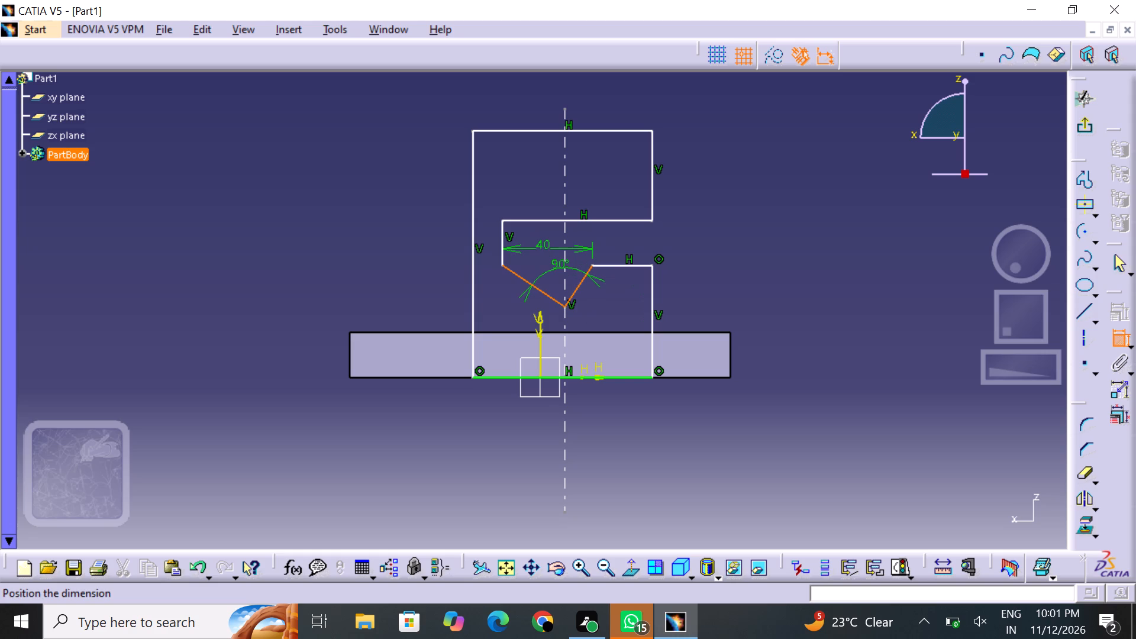
pyautogui.click(561, 261)
pyautogui.click(619, 322)
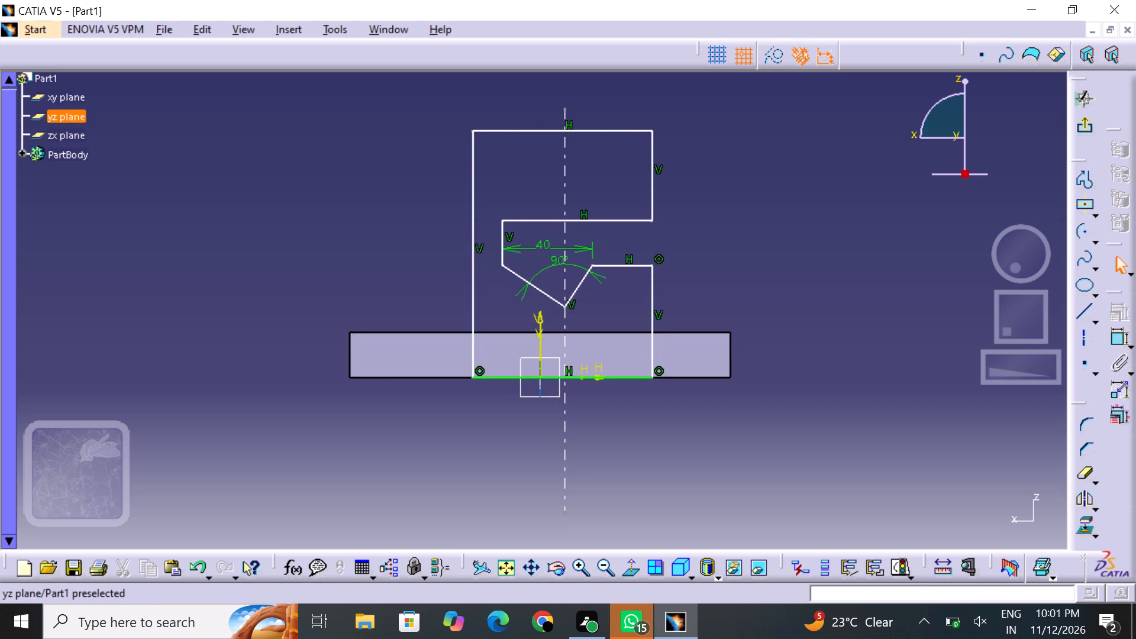
# Exit the wall profile sketch and start a new sketch on the base block's 60 by 20 mm end face.
pyautogui.click(51, 115)
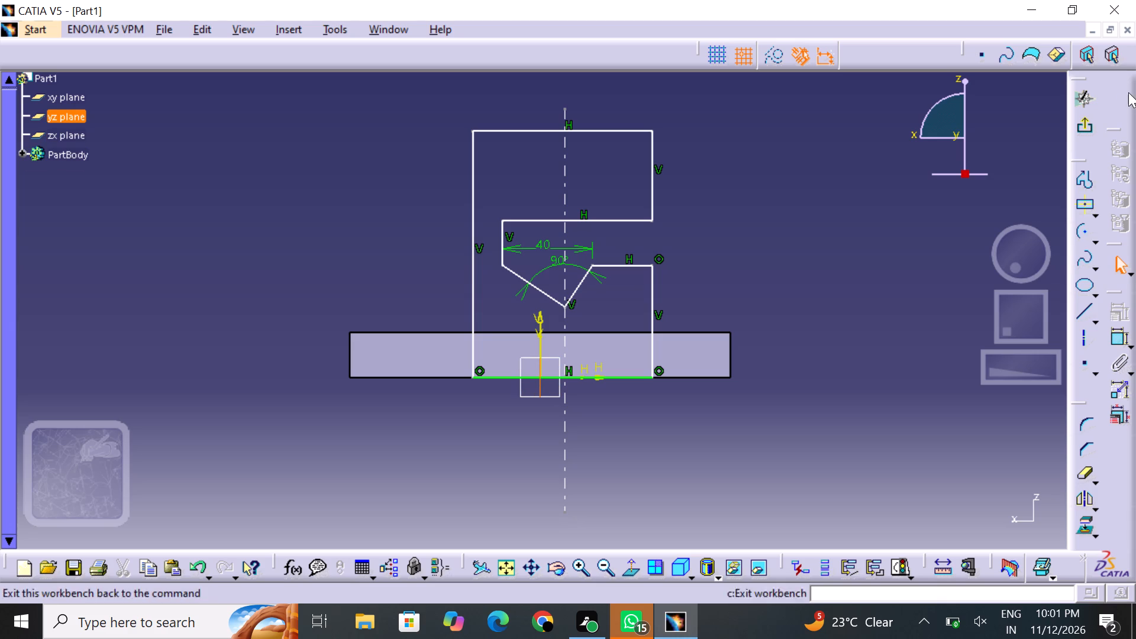
pyautogui.click(1095, 123)
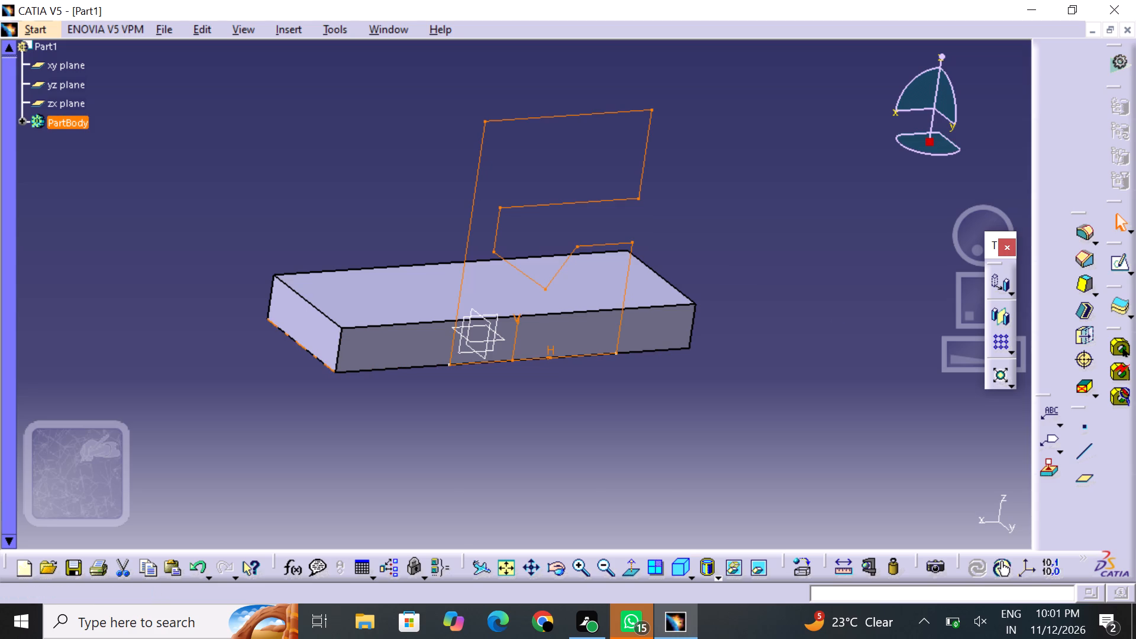
pyautogui.click(321, 335)
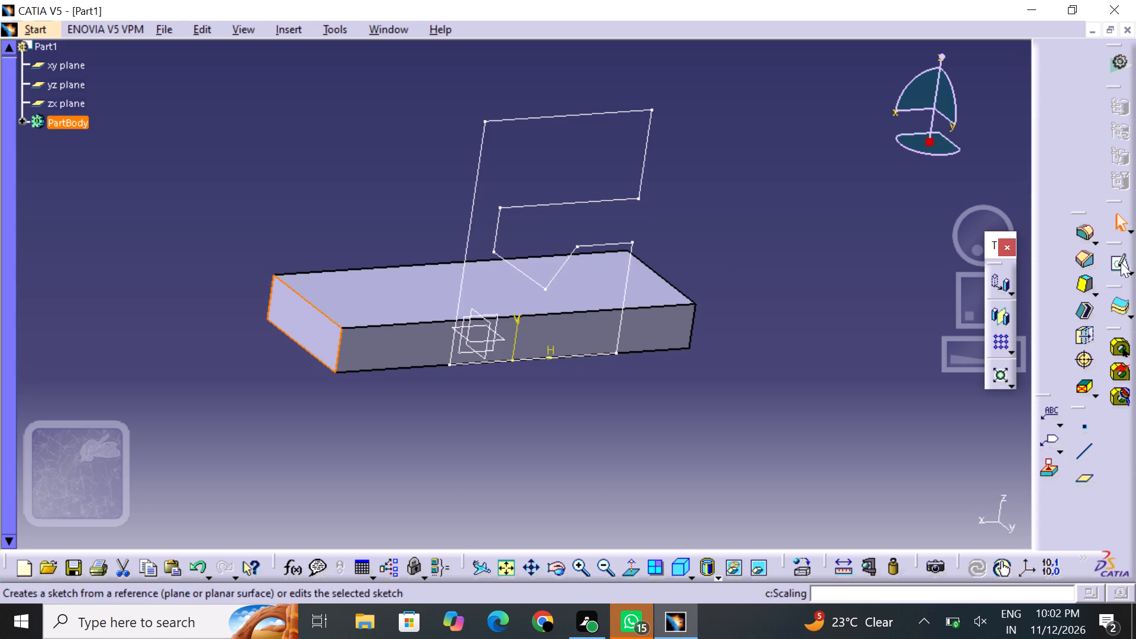
pyautogui.click(1121, 260)
pyautogui.moveTo(561, 390); pyautogui.dragTo(586, 388, button='middle')
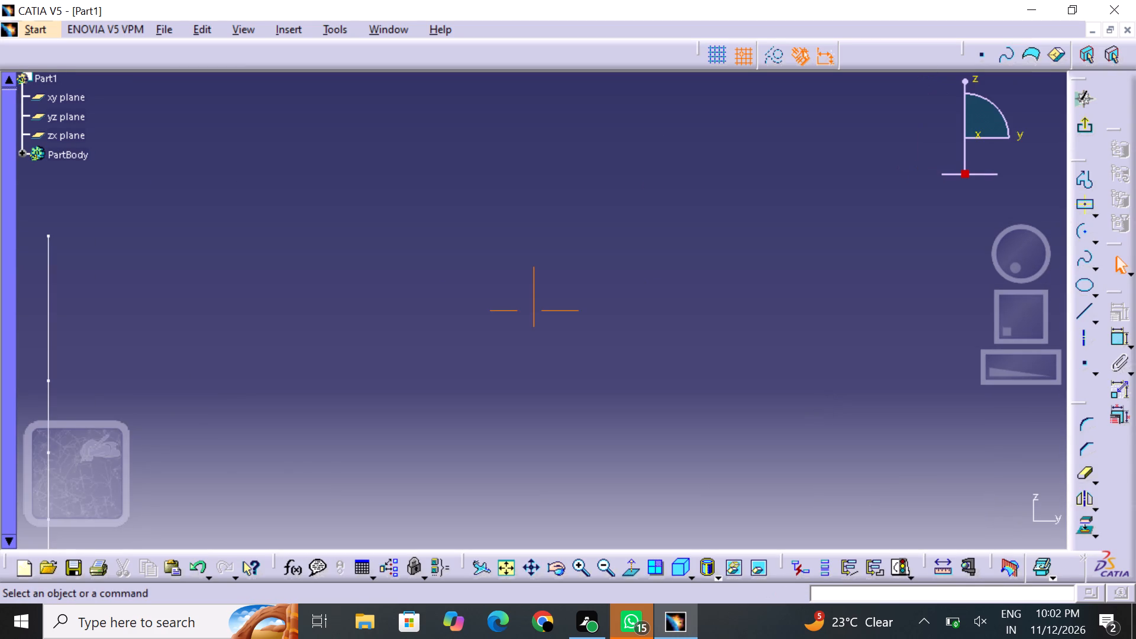
pyautogui.moveTo(586, 388); pyautogui.dragTo(828, 315, button='middle')
pyautogui.moveTo(496, 369); pyautogui.dragTo(702, 278, button='middle')
pyautogui.moveTo(654, 298); pyautogui.dragTo(727, 297, button='middle')
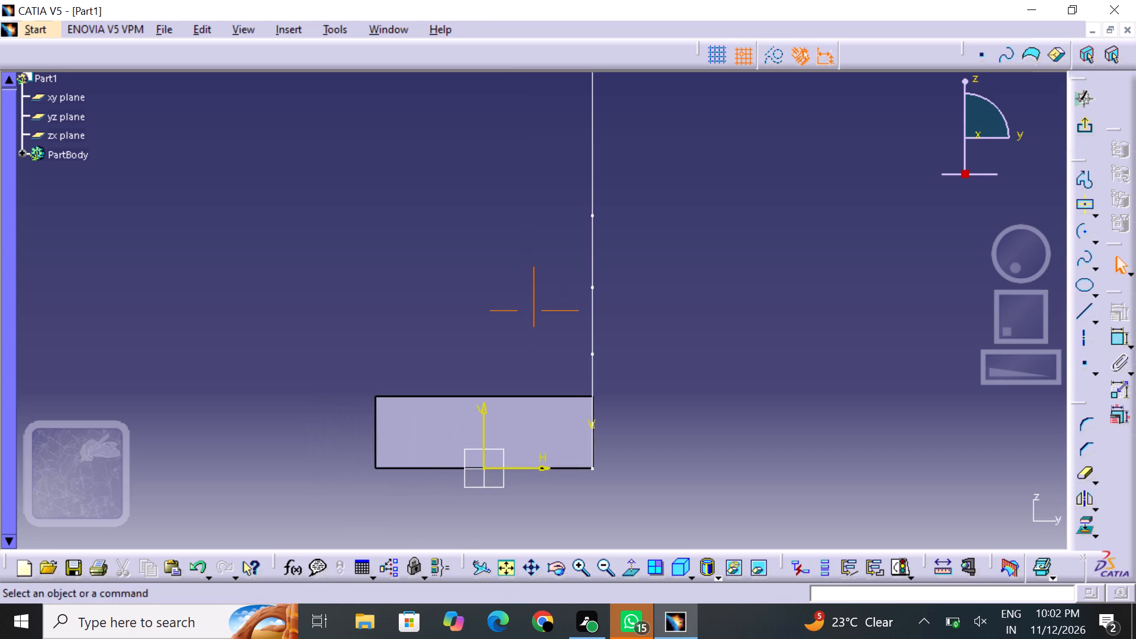
pyautogui.moveTo(727, 297); pyautogui.dragTo(727, 298, button='middle')
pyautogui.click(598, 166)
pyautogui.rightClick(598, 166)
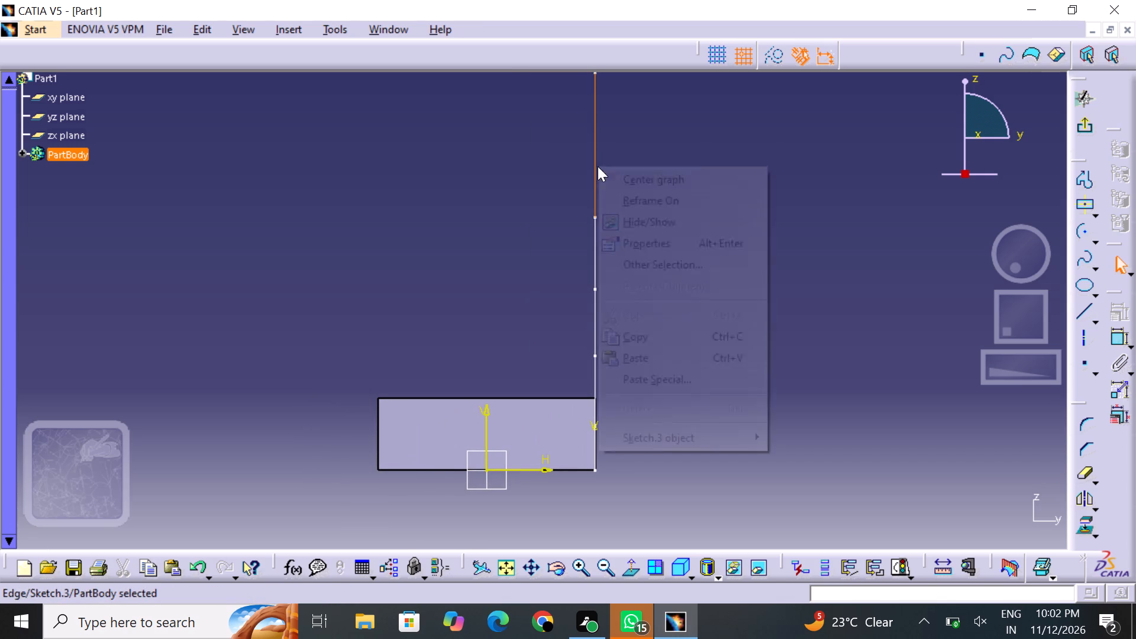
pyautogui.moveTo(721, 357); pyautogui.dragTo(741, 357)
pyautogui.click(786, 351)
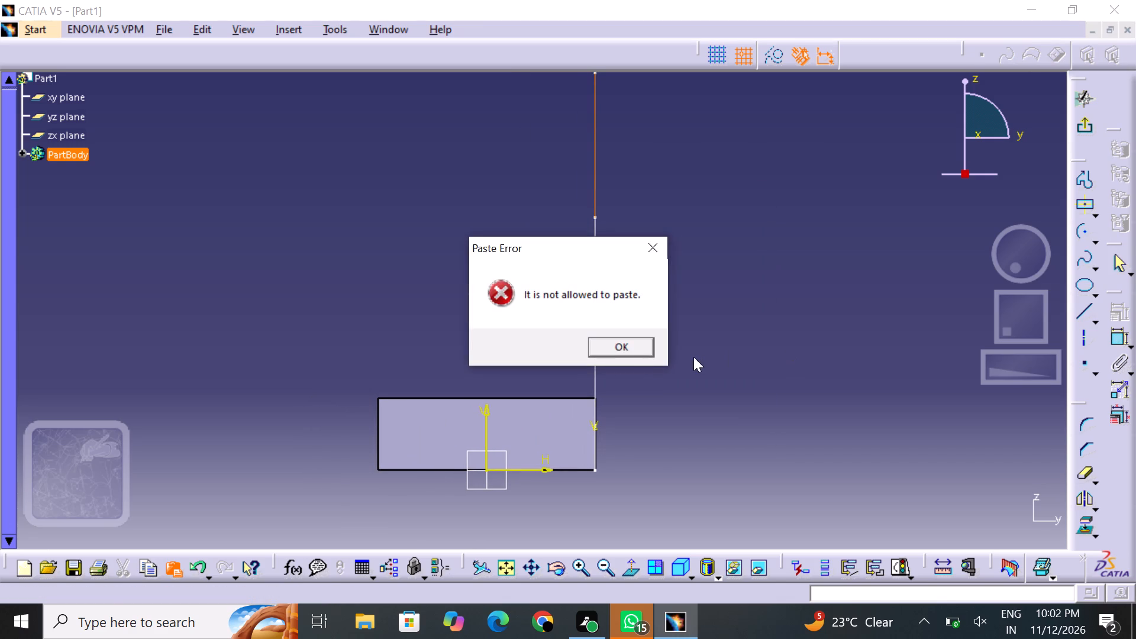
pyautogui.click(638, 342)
# Hide the earlier wall profile sketch, Sketch.3.
pyautogui.moveTo(658, 360); pyautogui.dragTo(745, 345, button='middle')
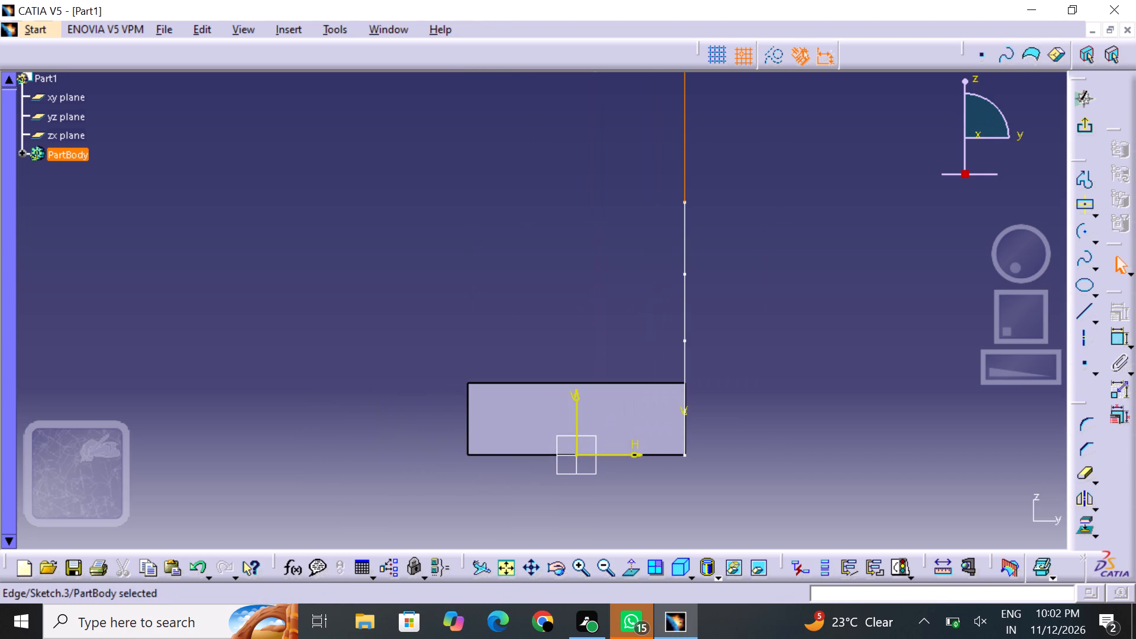
pyautogui.moveTo(485, 21); pyautogui.dragTo(597, 201)
pyautogui.click(18, 152)
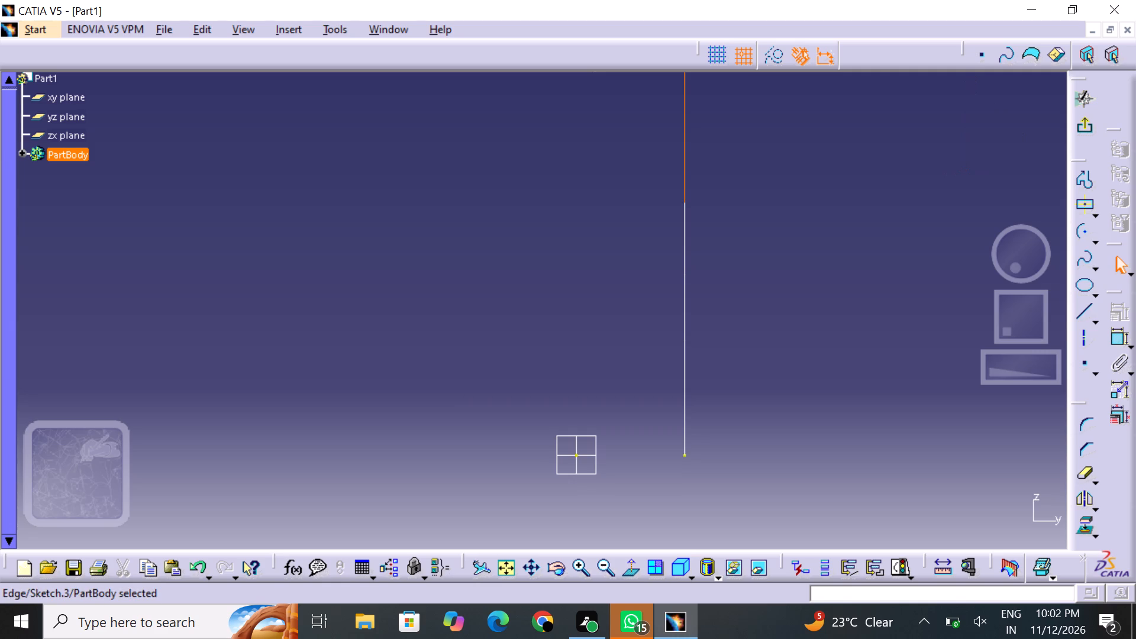
pyautogui.click(20, 149)
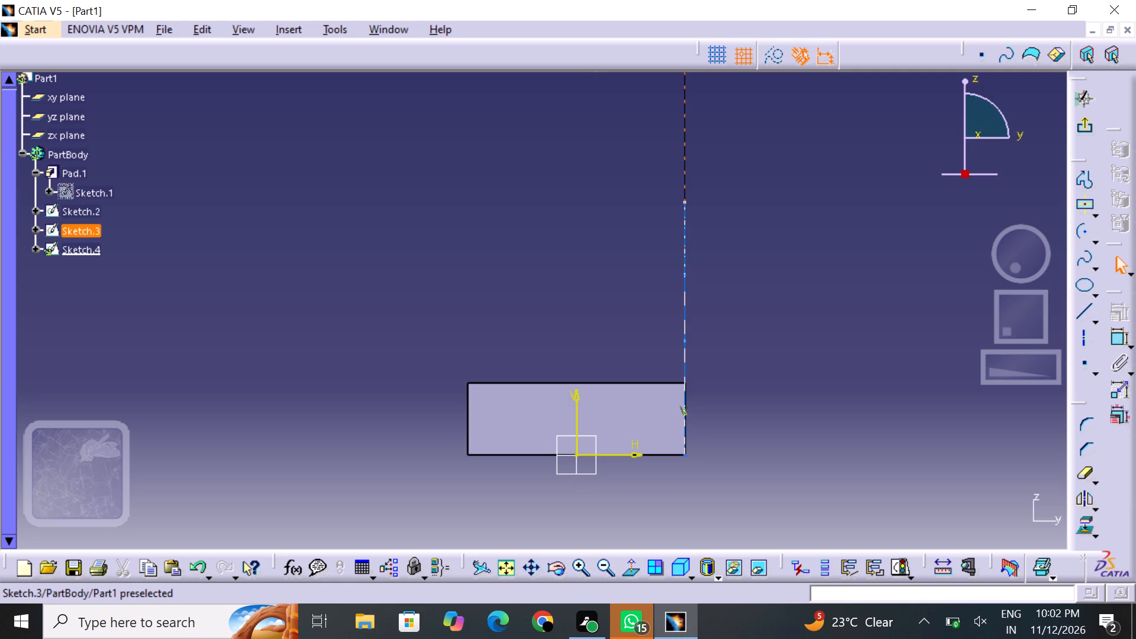
pyautogui.click(67, 228)
pyautogui.rightClick(67, 228)
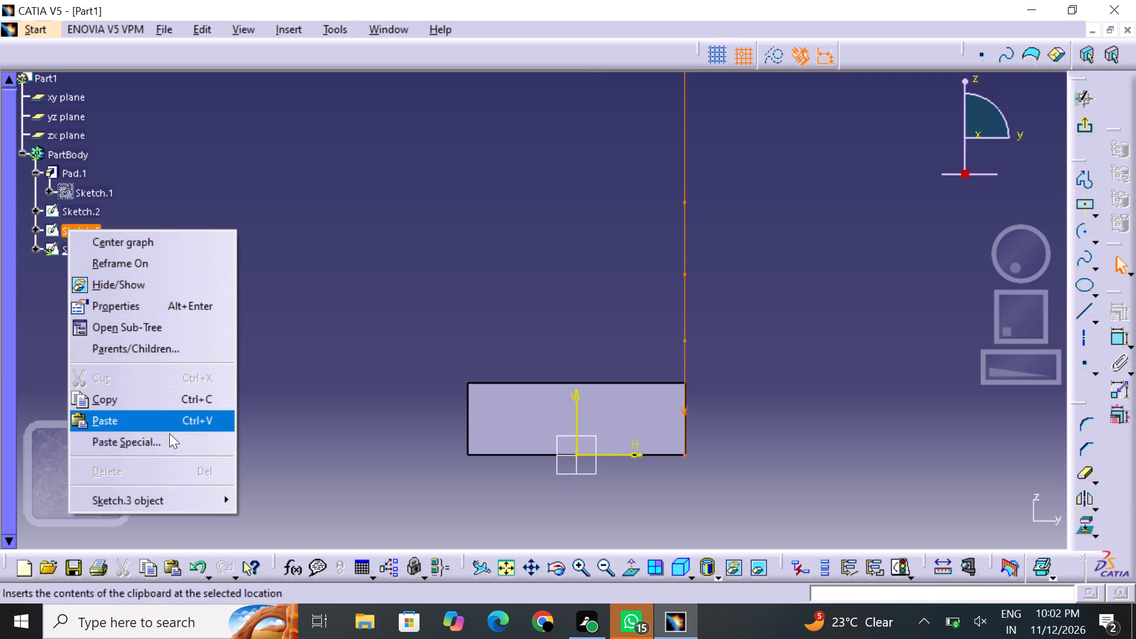
pyautogui.click(135, 285)
pyautogui.click(229, 277)
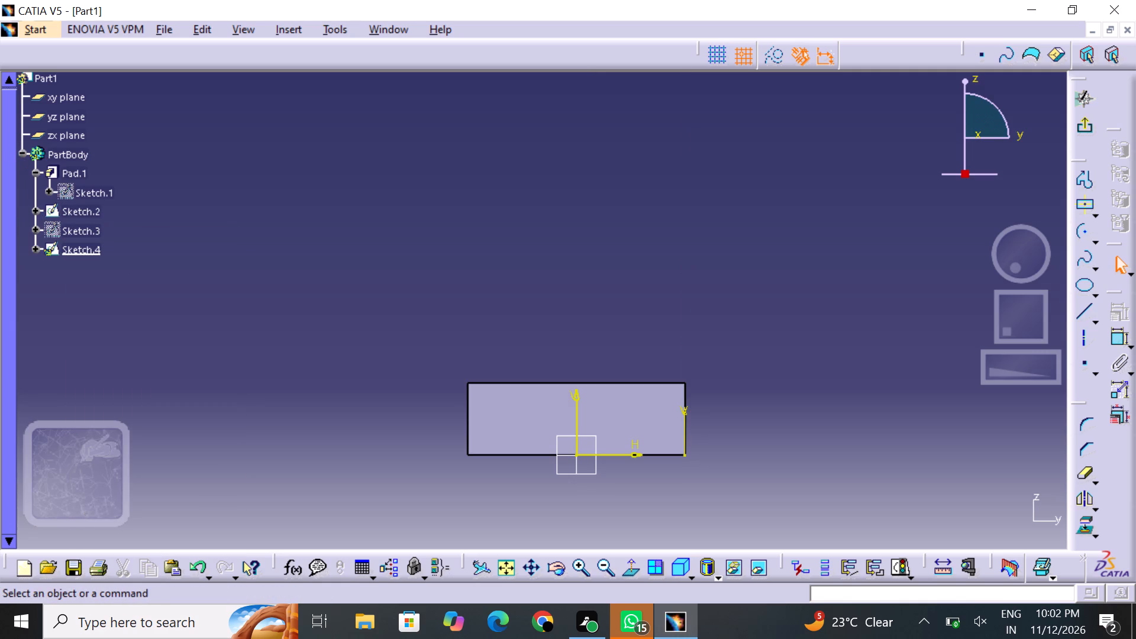
# Start a profile on the block's top edge with a 40 mm vertical side, 40 mm top edge, 10 mm drop and 30 mm inward return.
pyautogui.moveTo(712, 391); pyautogui.dragTo(709, 340, button='middle')
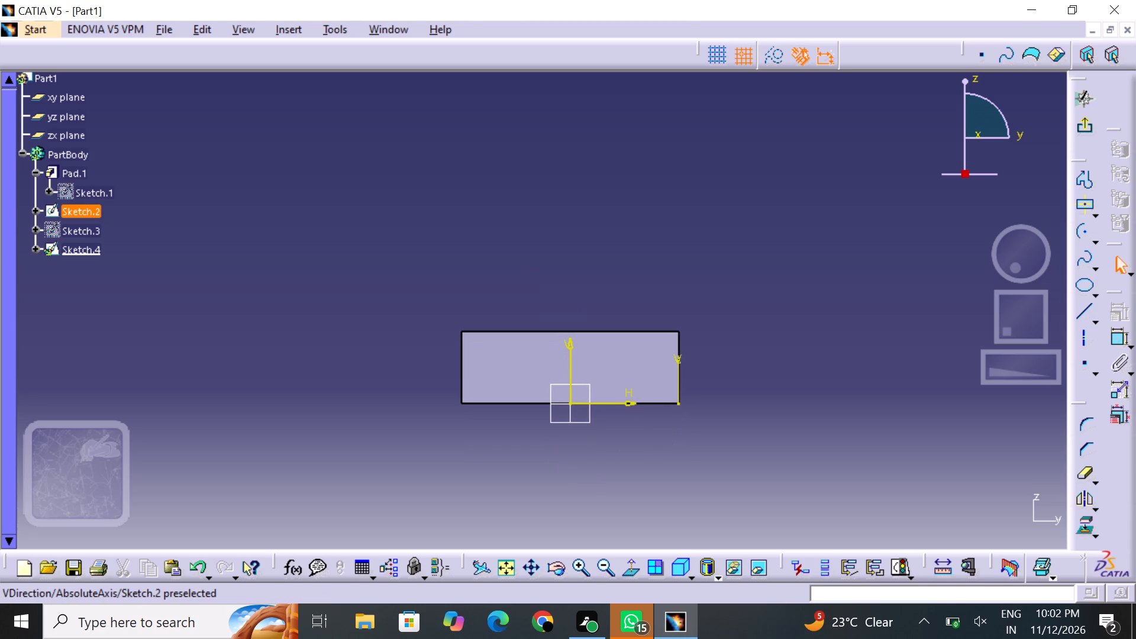
pyautogui.click(680, 366)
pyautogui.click(709, 385)
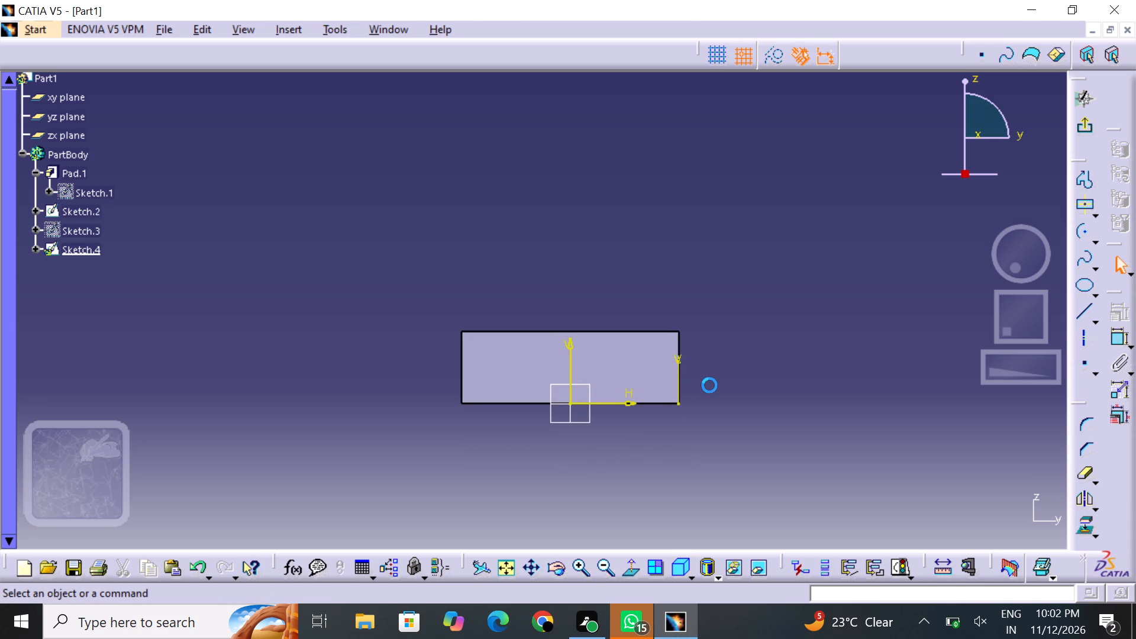
pyautogui.click(1084, 173)
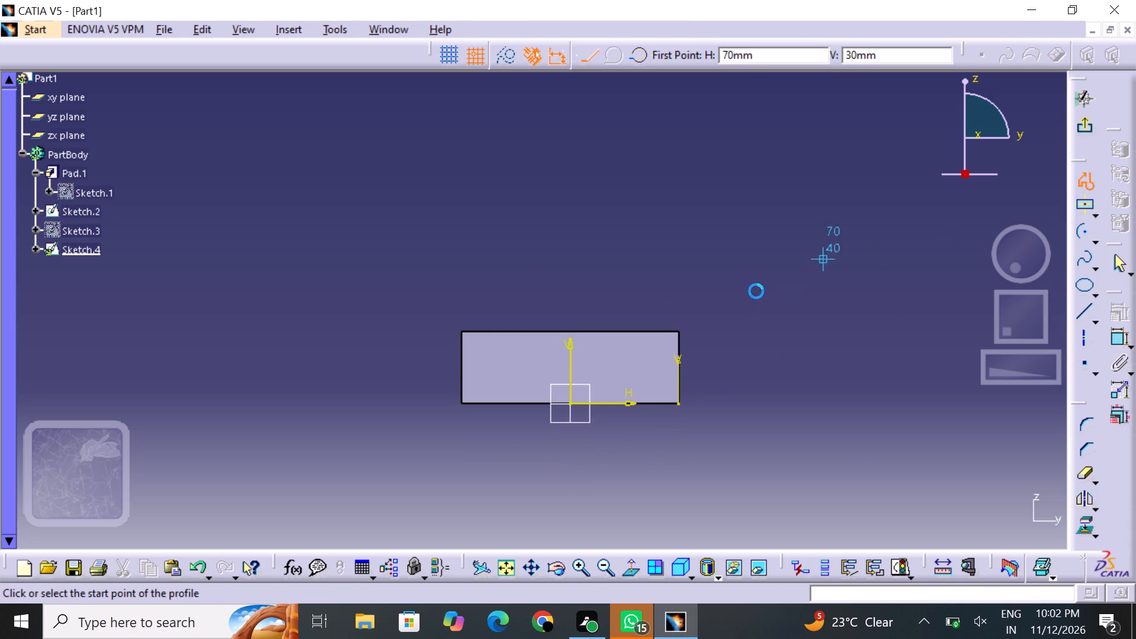
pyautogui.click(504, 330)
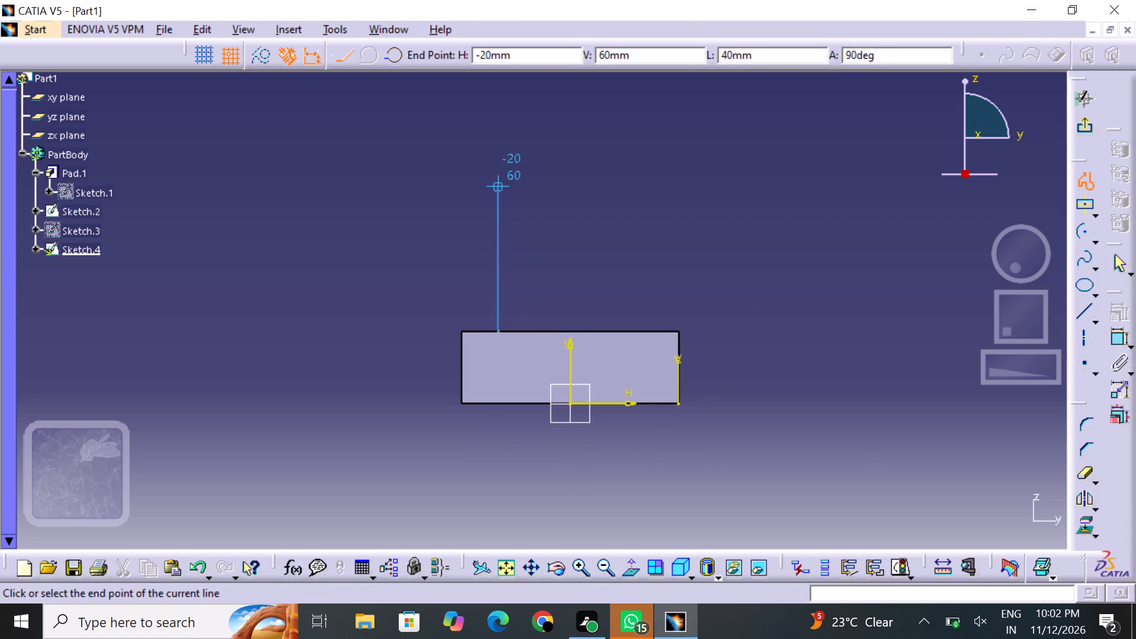
pyautogui.click(519, 181)
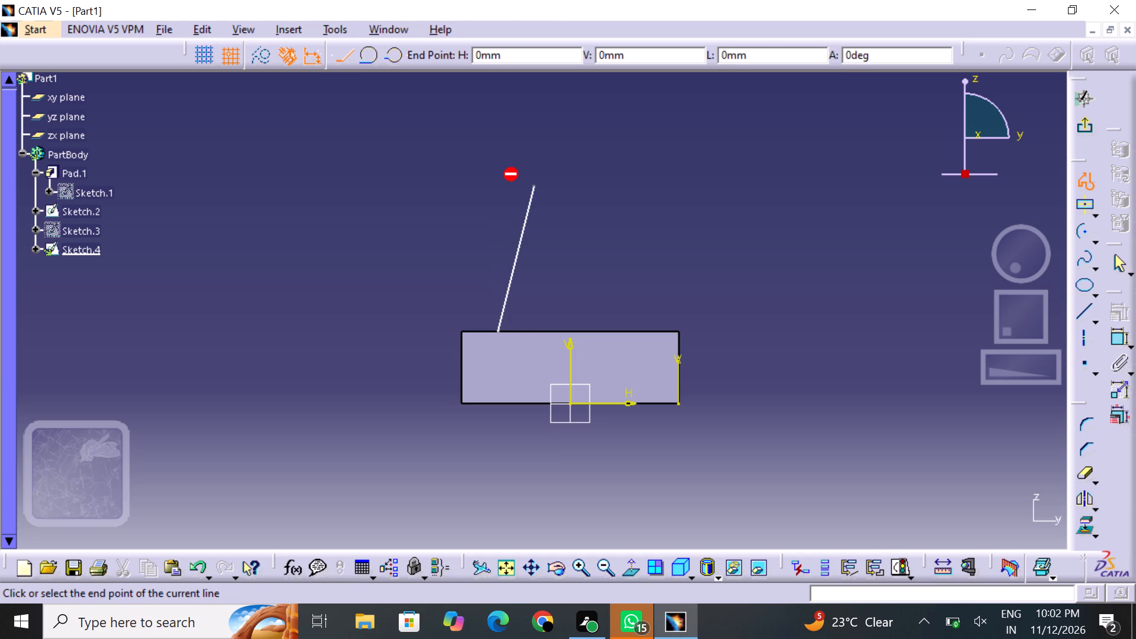
pyautogui.hotkey('ctrl', 'z')
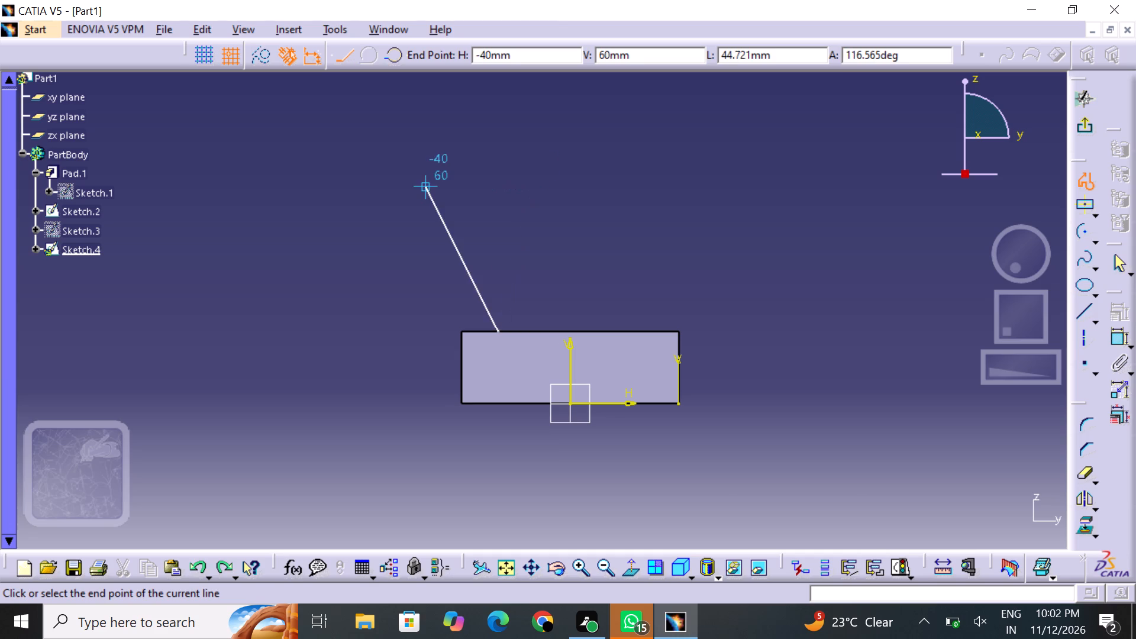
pyautogui.click(505, 189)
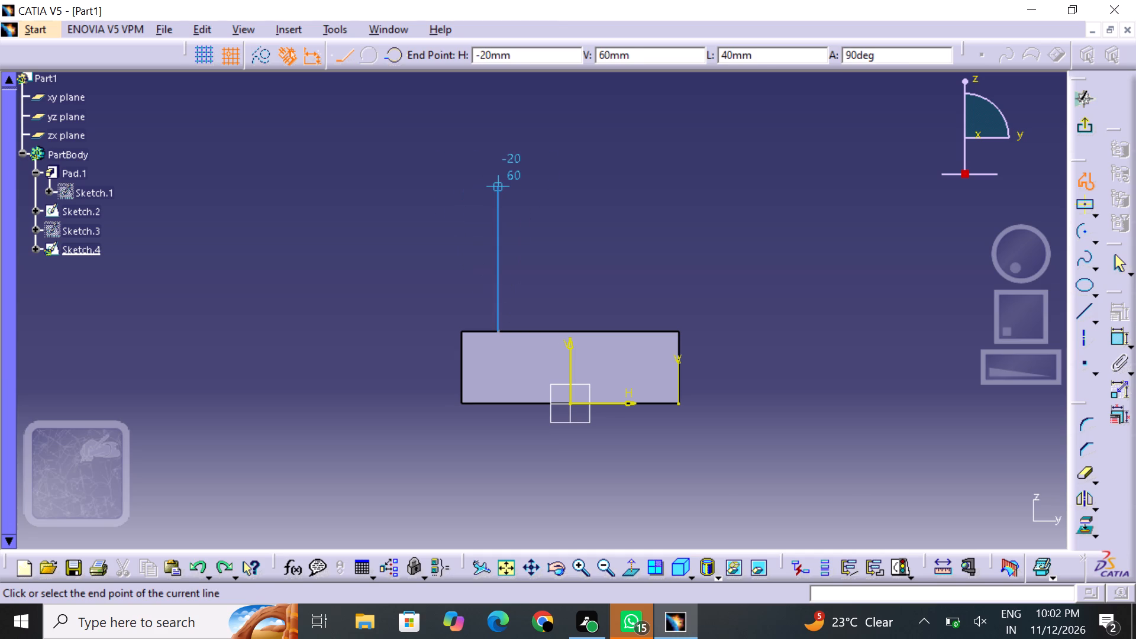
pyautogui.click(637, 180)
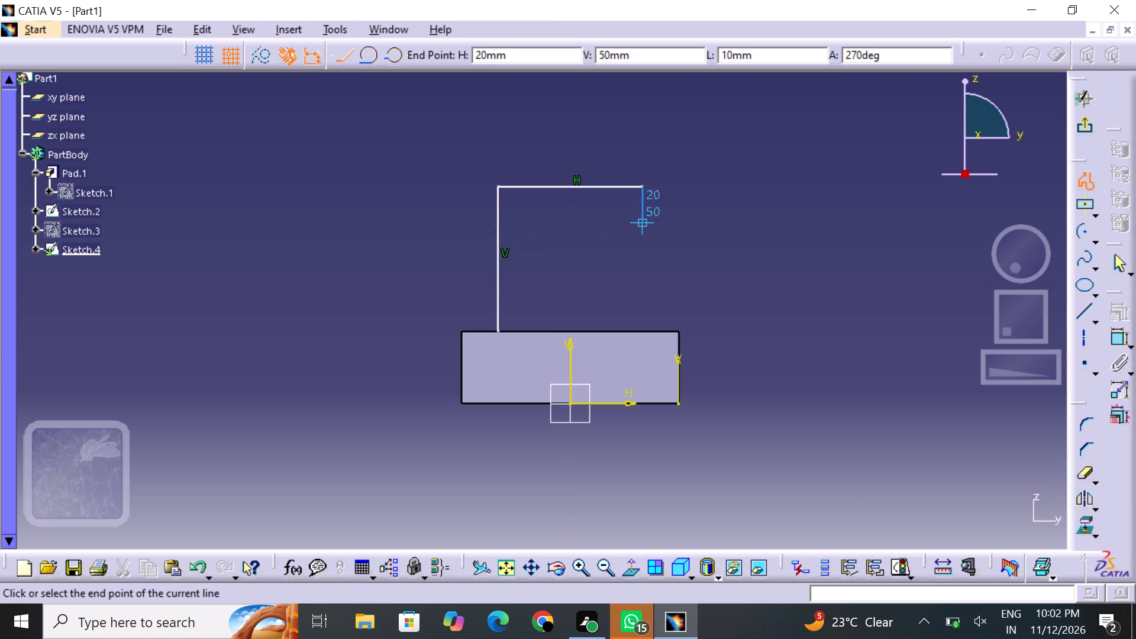
pyautogui.click(637, 228)
pyautogui.click(543, 224)
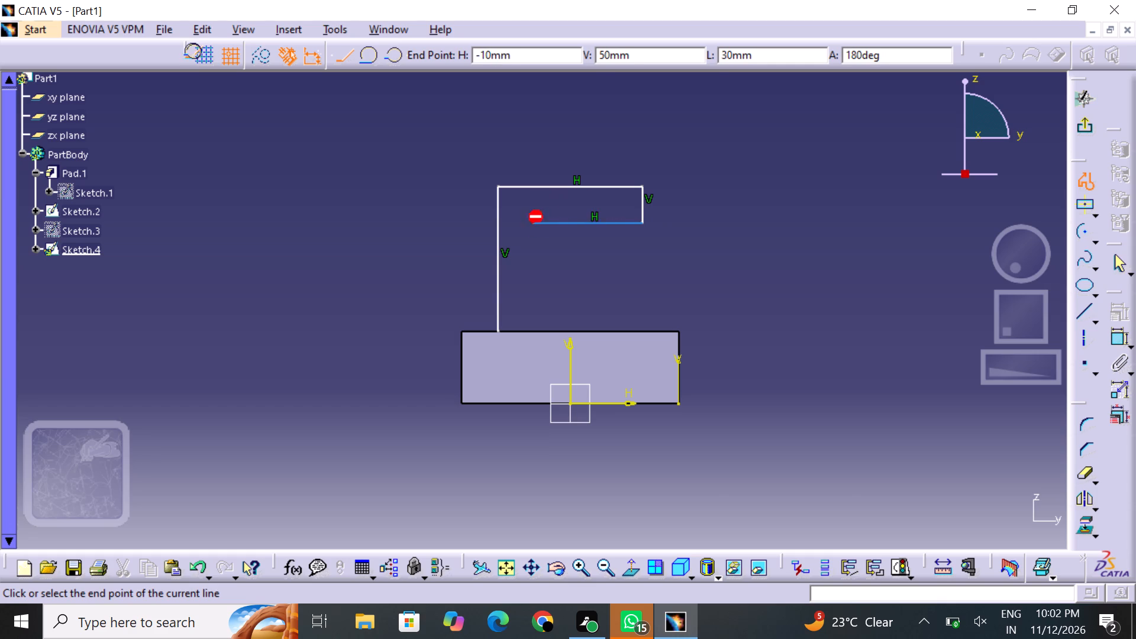
# Continue with a 10 mm drop, a V-notch 10 mm deep at the vertical axis, a ledge and 20 mm side, closing along the block's top edge.
pyautogui.click(540, 275)
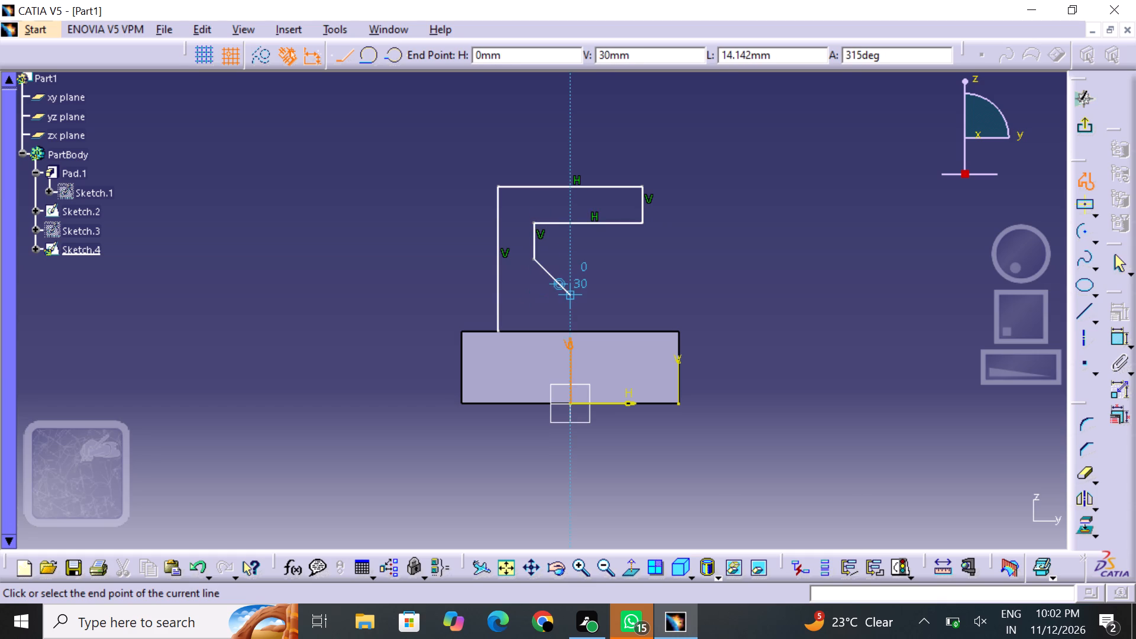
pyautogui.click(573, 295)
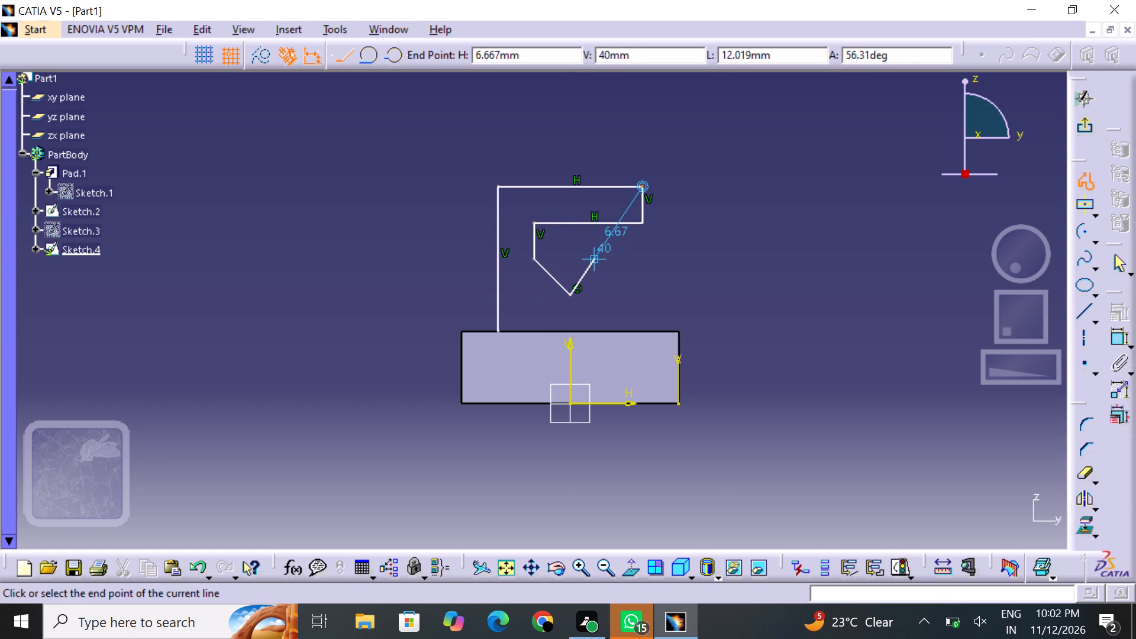
pyautogui.click(591, 257)
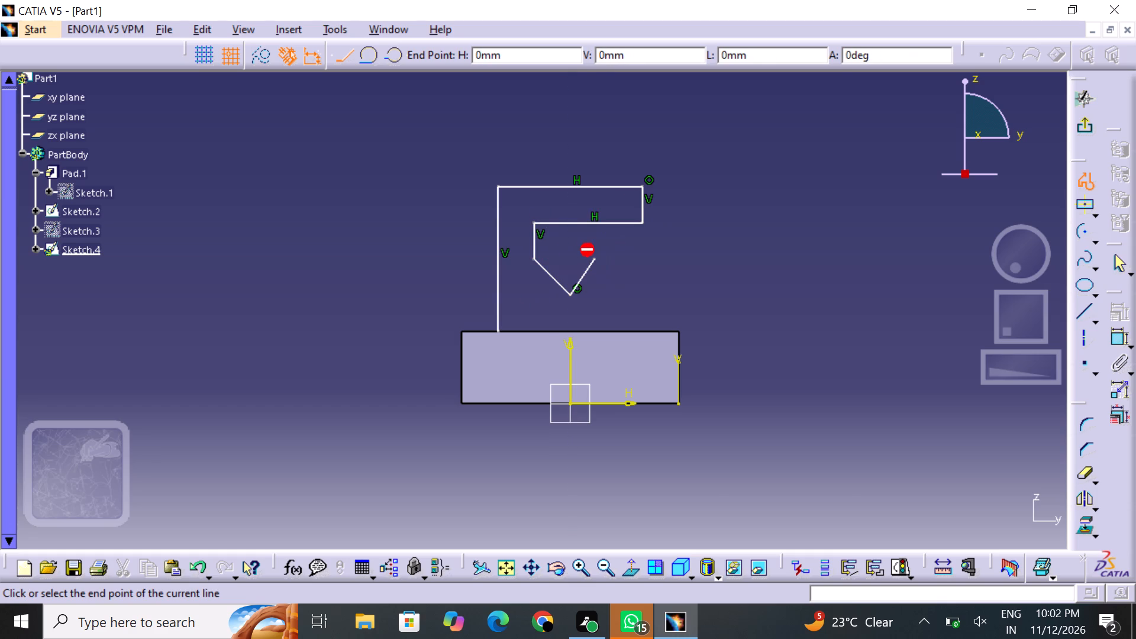
pyautogui.click(640, 251)
pyautogui.click(647, 333)
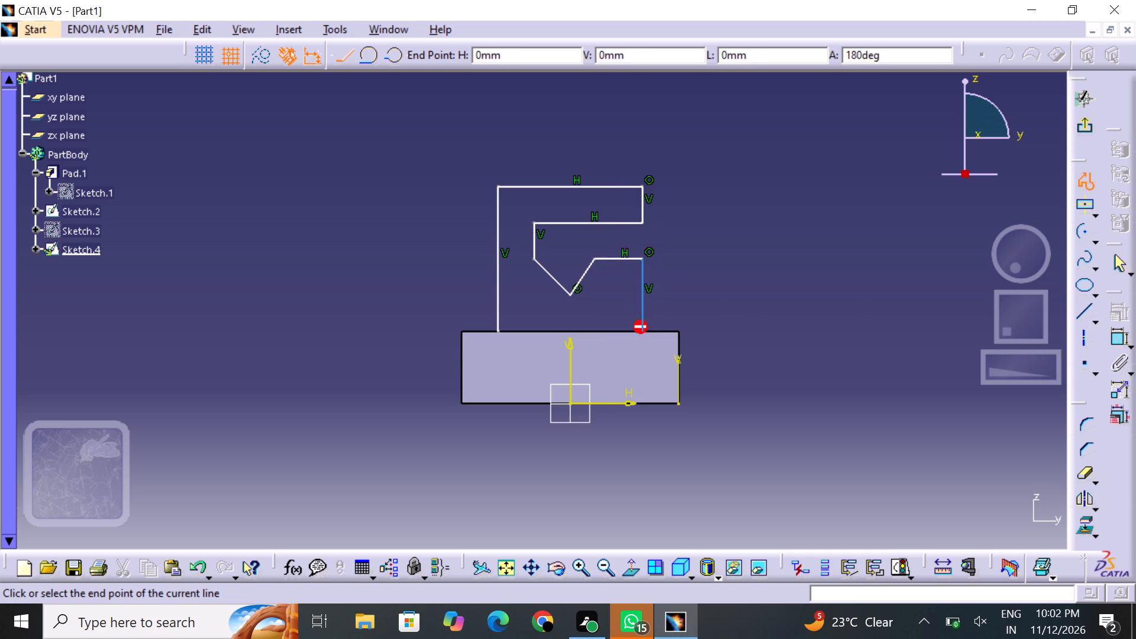
pyautogui.click(501, 333)
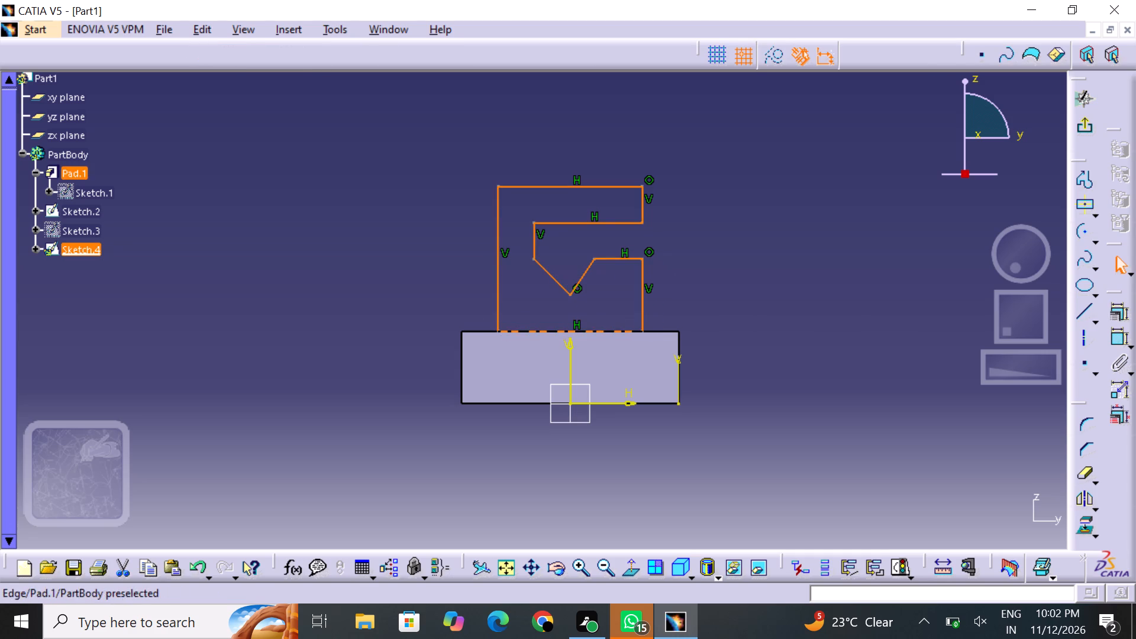
pyautogui.click(440, 302)
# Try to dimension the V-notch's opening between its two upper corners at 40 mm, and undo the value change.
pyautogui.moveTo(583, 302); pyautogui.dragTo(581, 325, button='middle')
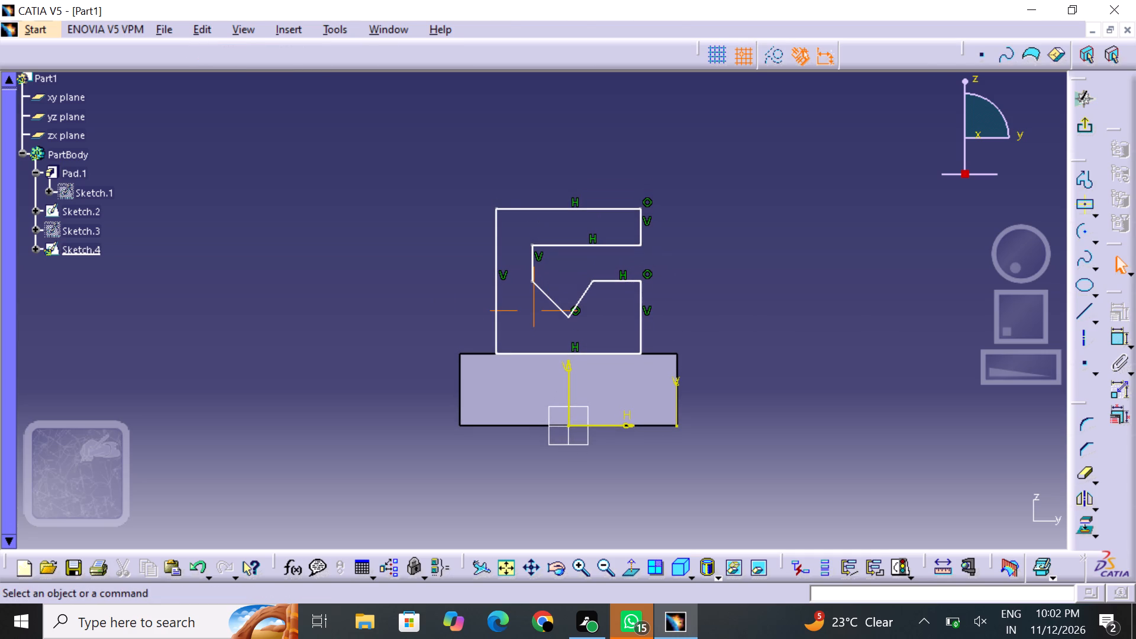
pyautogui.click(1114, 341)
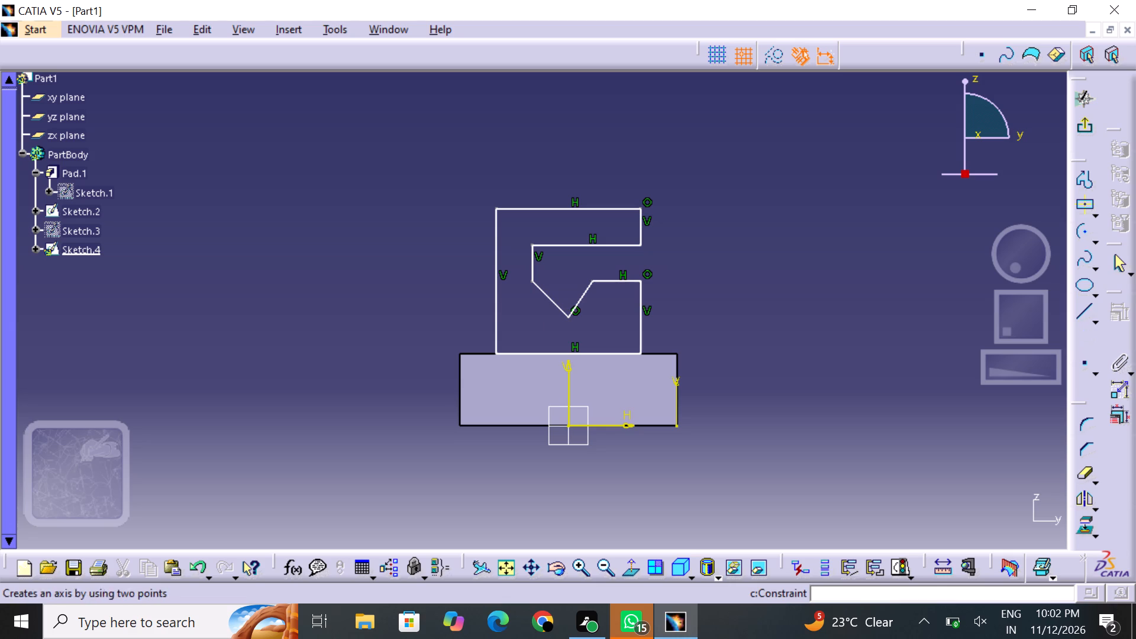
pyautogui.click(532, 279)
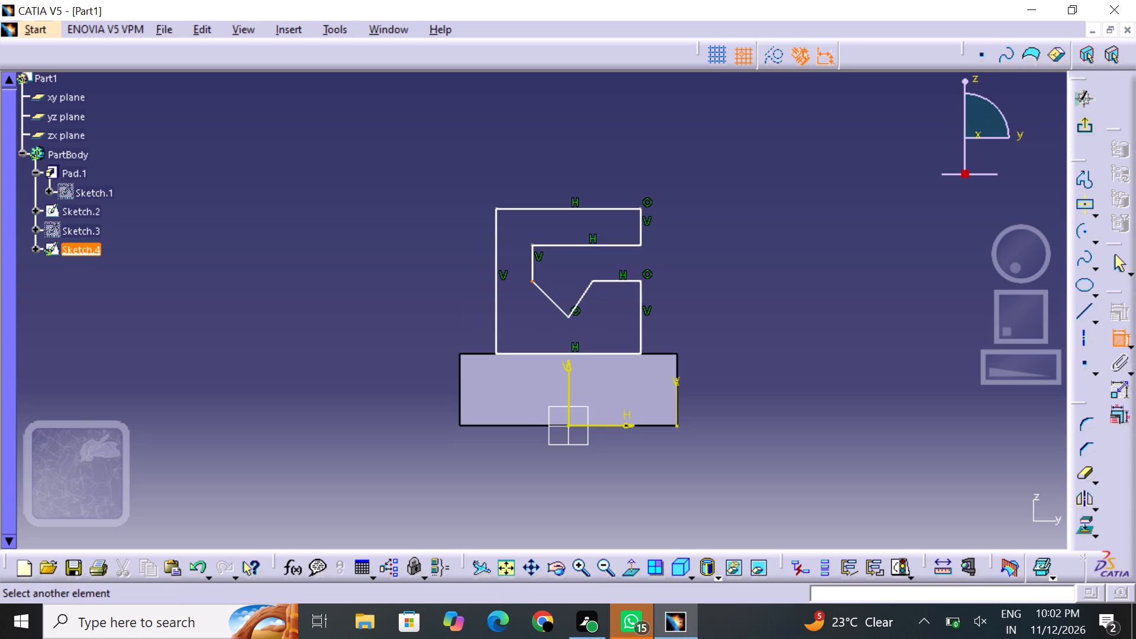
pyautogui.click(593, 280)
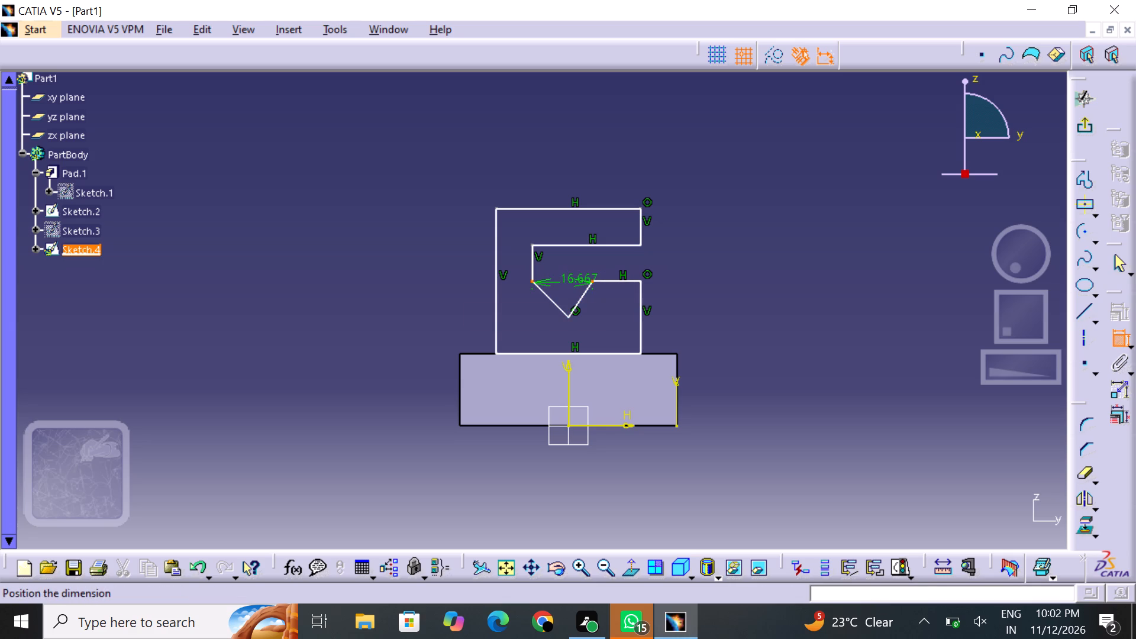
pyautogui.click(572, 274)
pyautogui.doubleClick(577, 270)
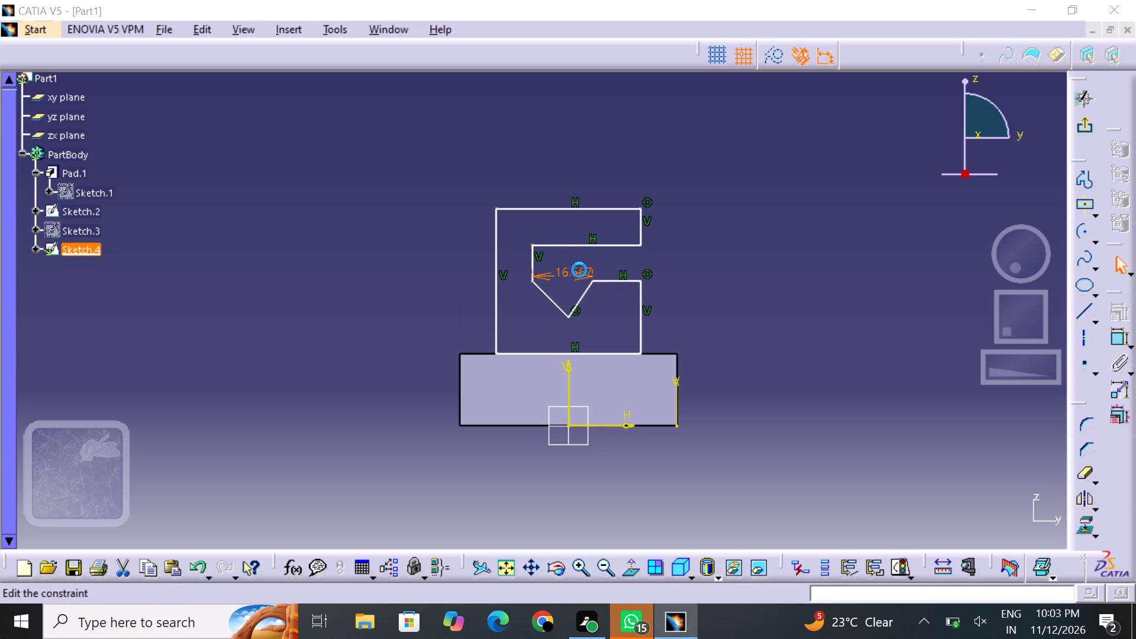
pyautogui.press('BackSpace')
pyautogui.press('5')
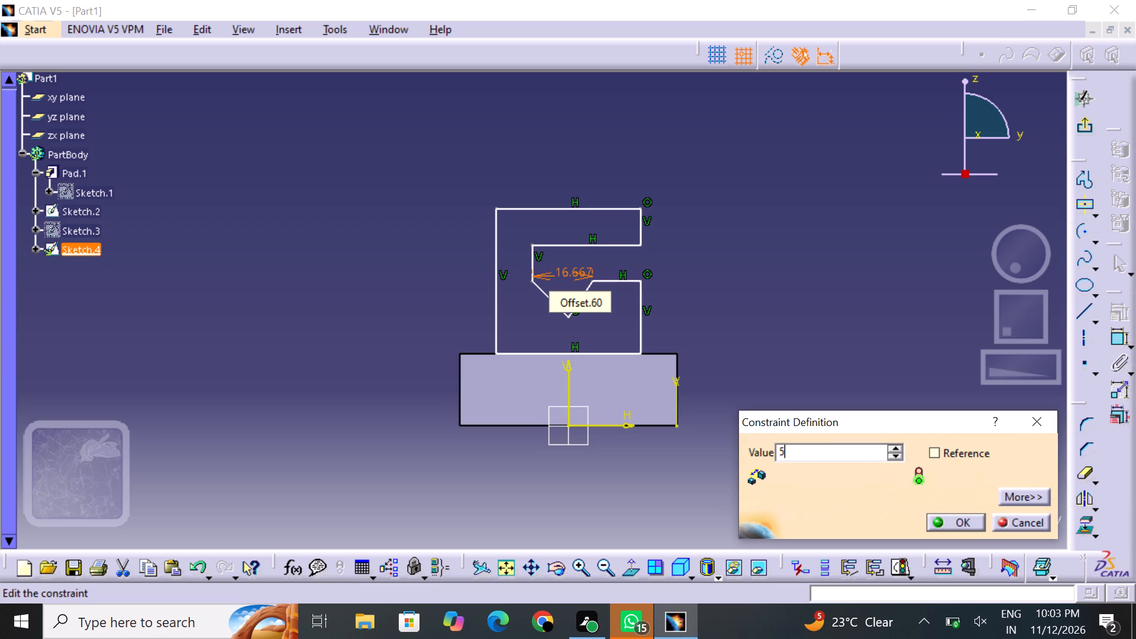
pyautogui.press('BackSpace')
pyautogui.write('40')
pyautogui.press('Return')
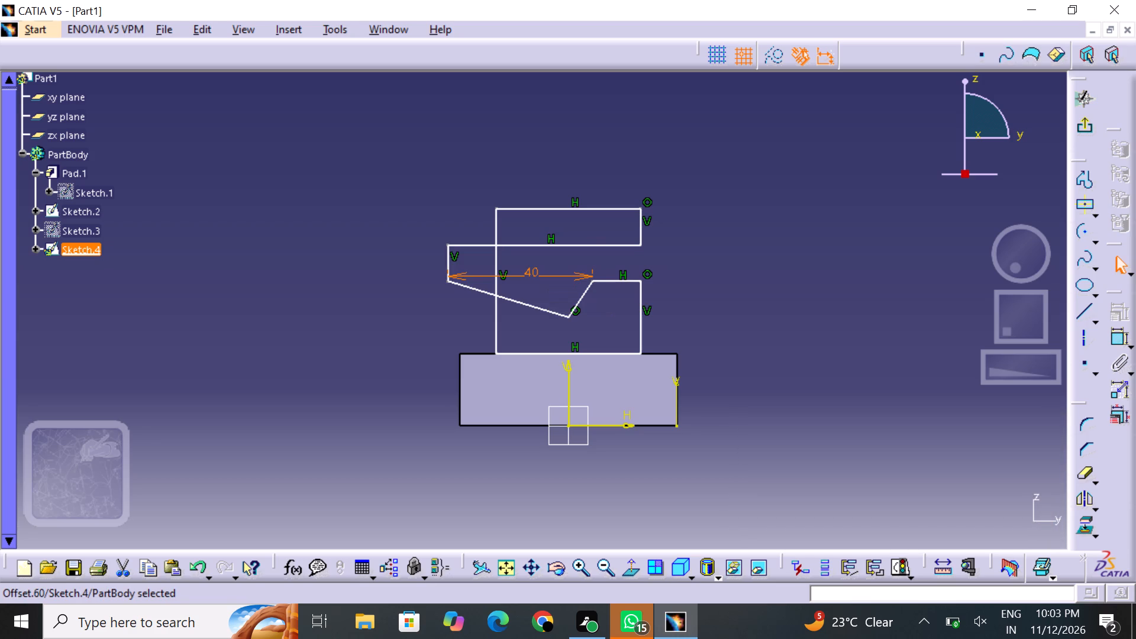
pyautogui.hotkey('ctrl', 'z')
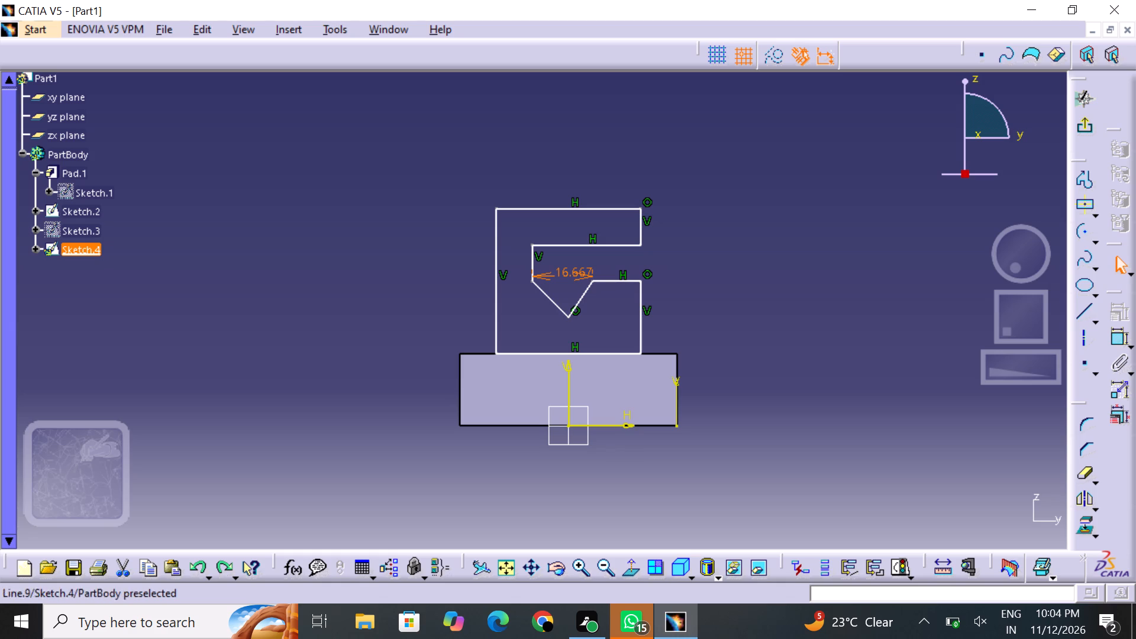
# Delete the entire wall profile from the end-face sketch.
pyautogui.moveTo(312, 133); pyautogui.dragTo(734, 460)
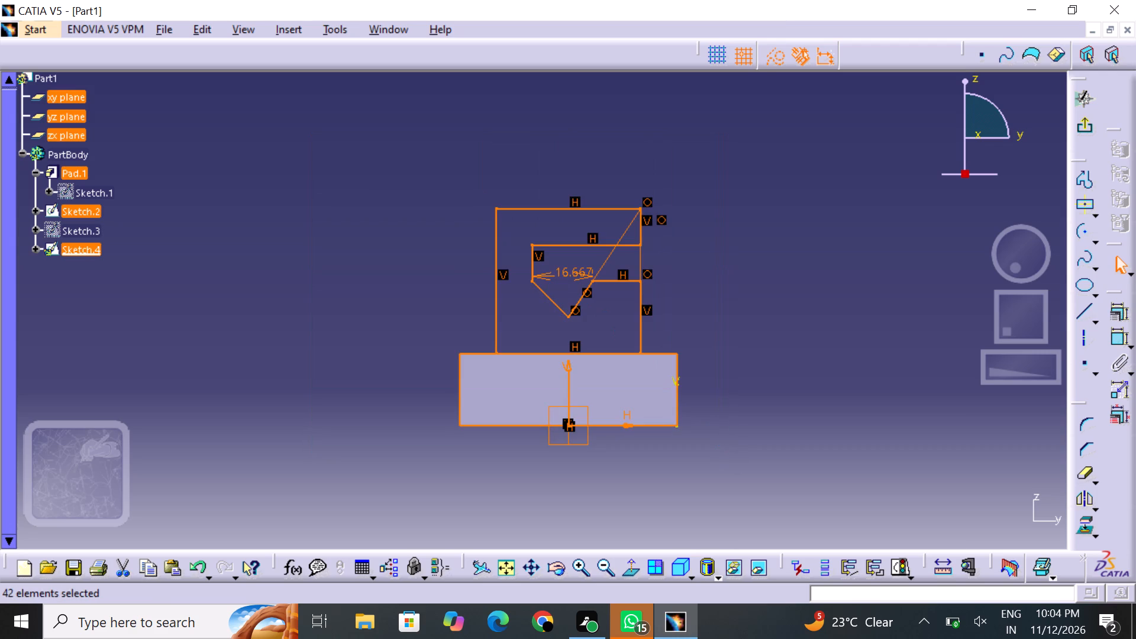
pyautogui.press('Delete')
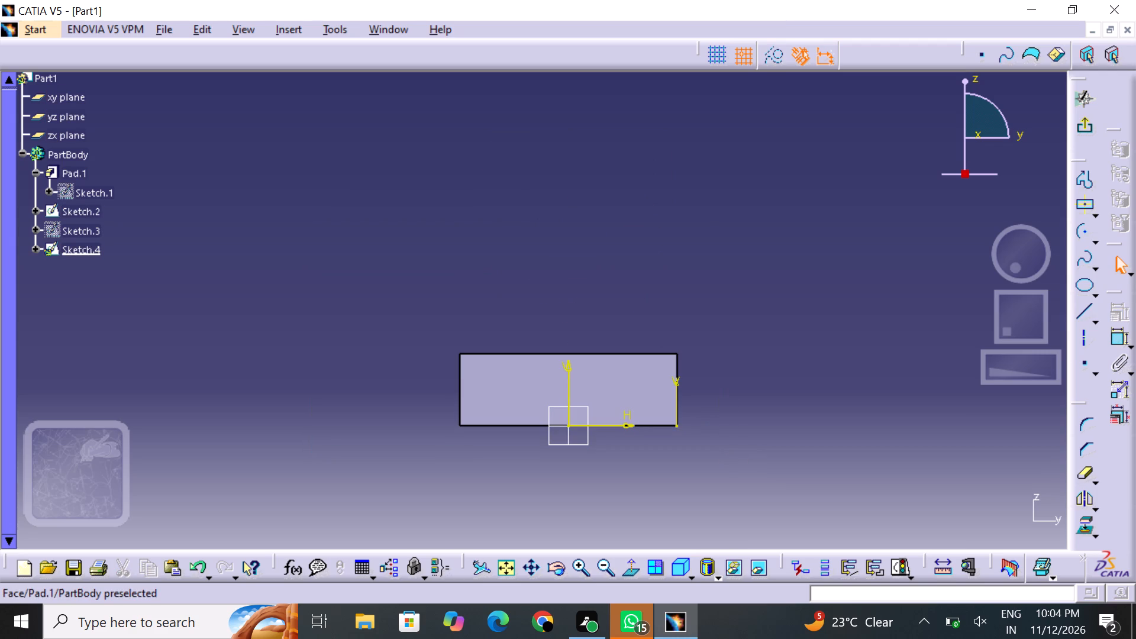
# Close the block part without saving its changes.
pyautogui.click(1130, 35)
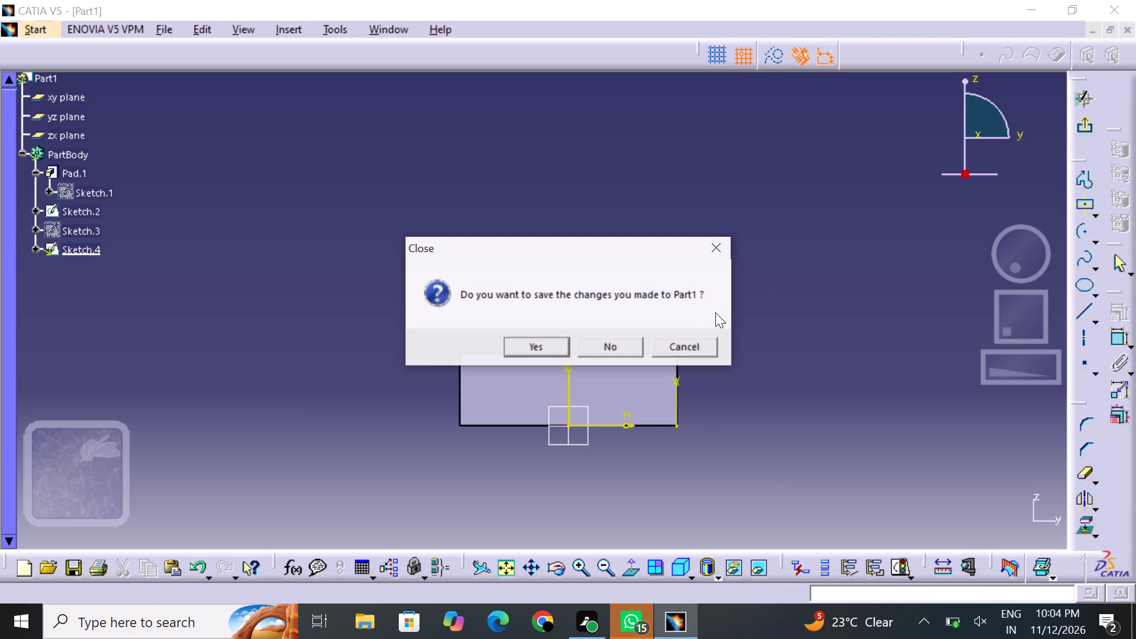
pyautogui.click(631, 356)
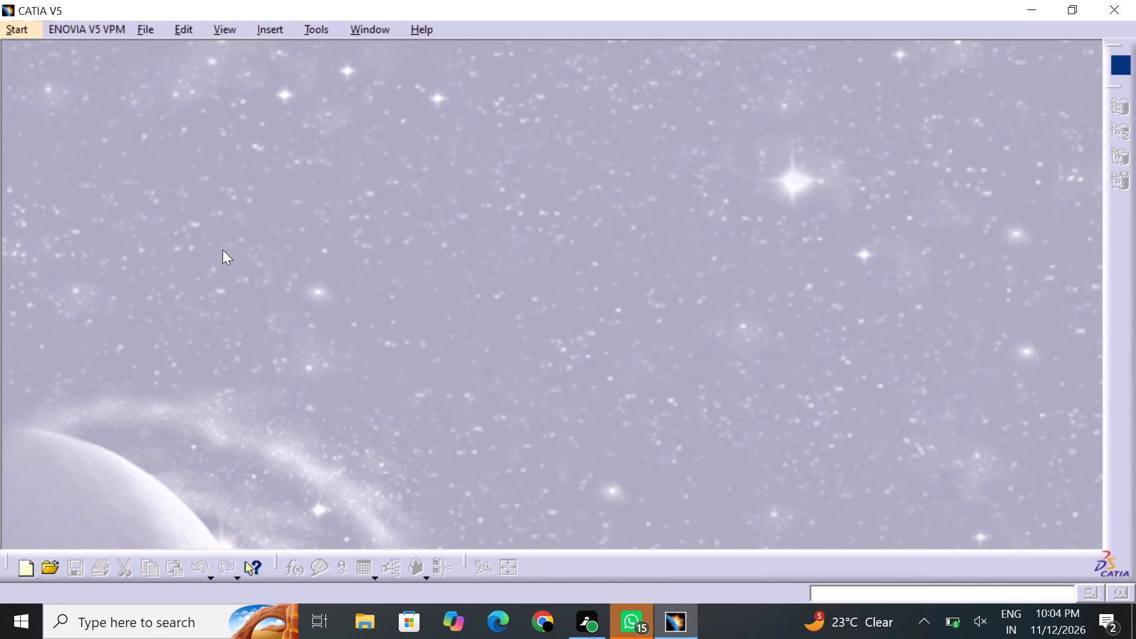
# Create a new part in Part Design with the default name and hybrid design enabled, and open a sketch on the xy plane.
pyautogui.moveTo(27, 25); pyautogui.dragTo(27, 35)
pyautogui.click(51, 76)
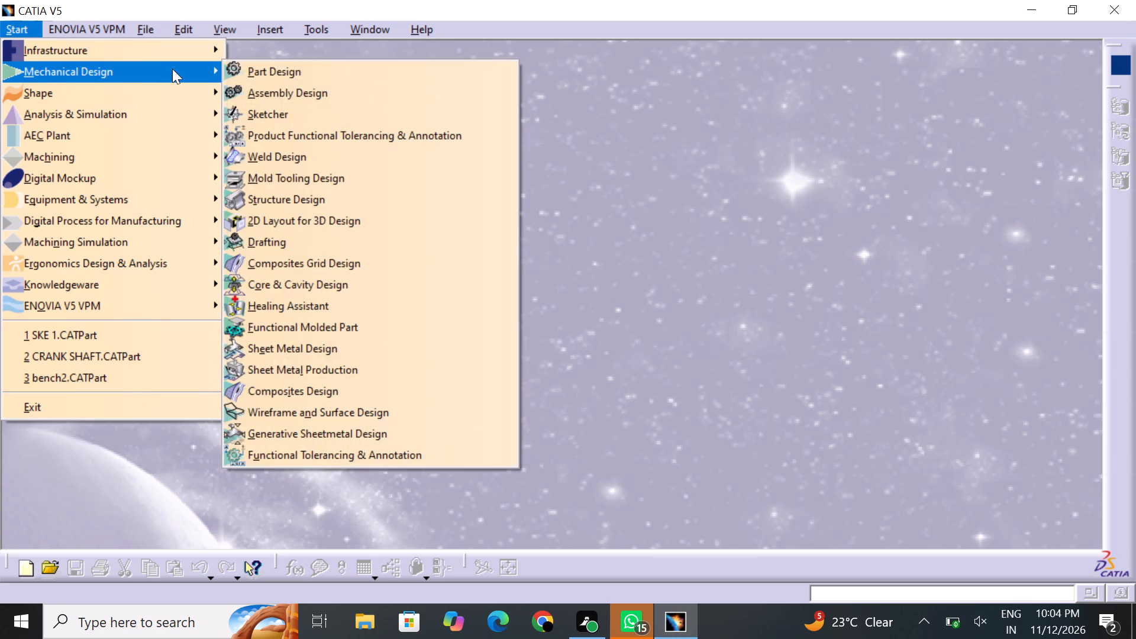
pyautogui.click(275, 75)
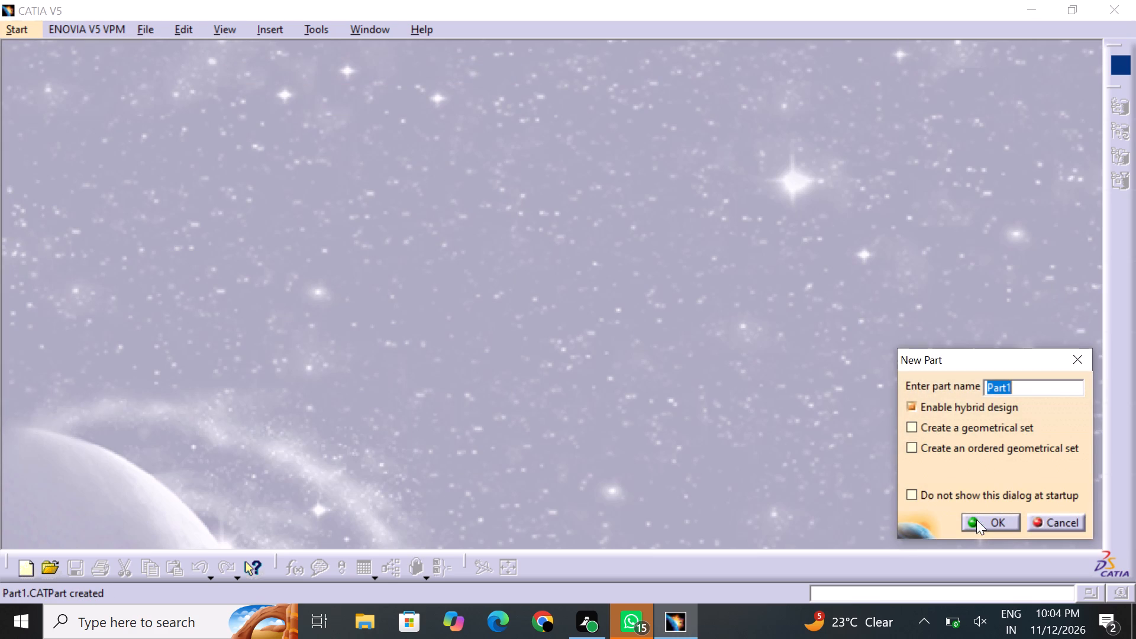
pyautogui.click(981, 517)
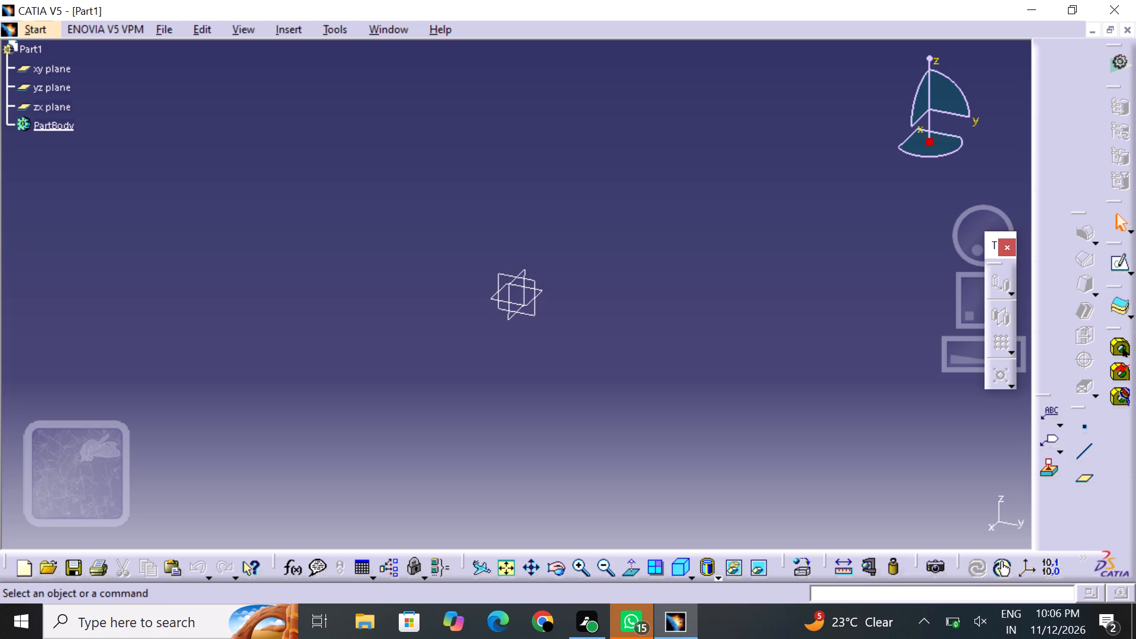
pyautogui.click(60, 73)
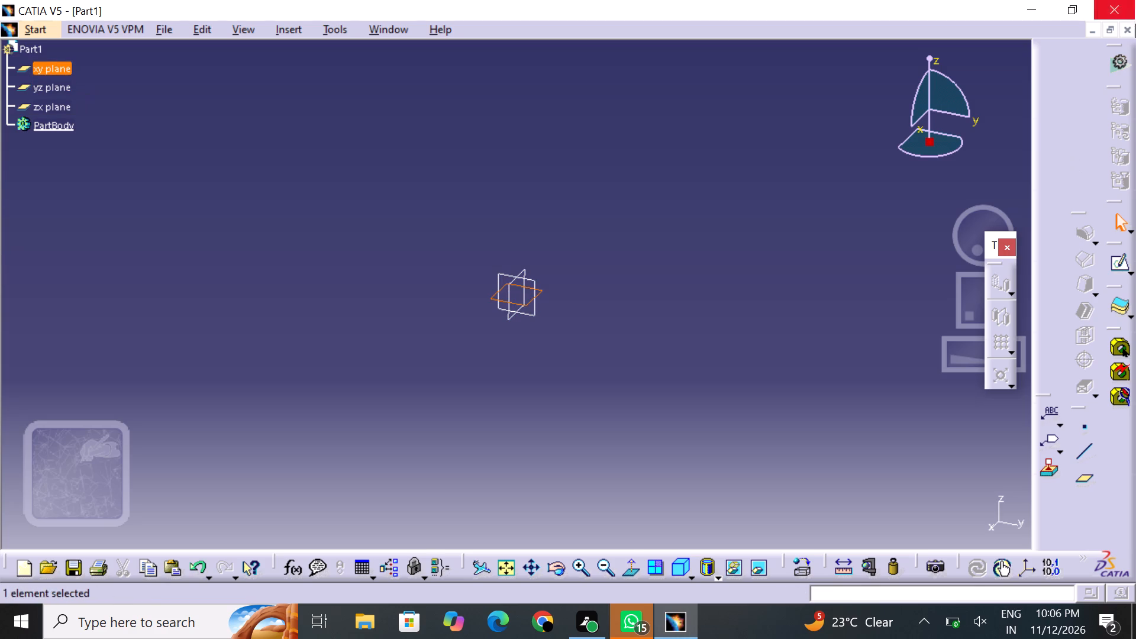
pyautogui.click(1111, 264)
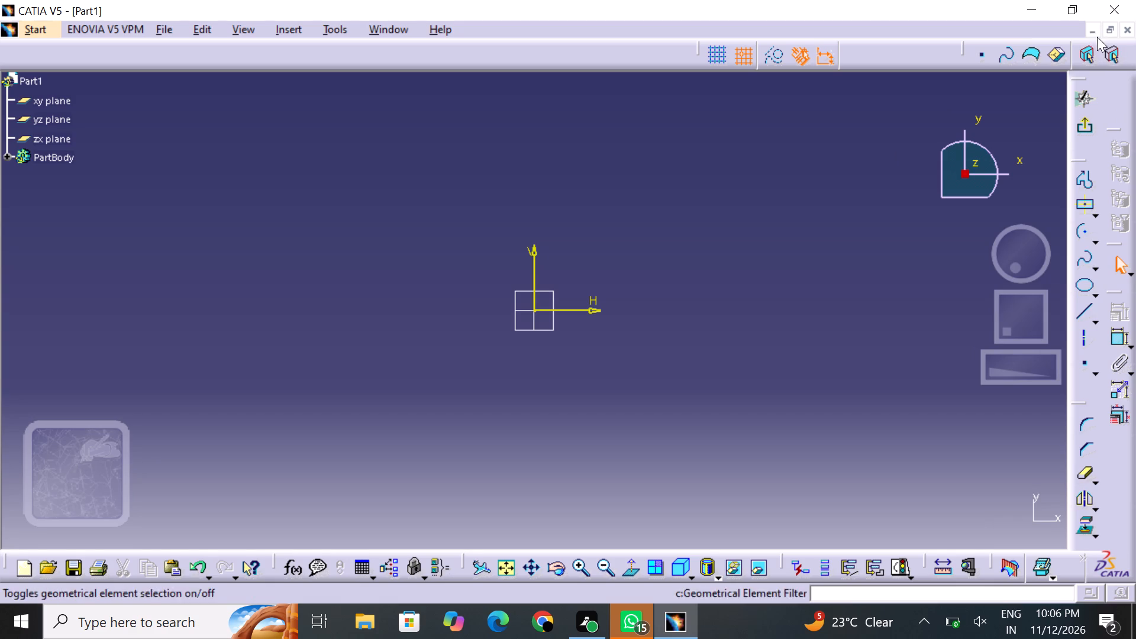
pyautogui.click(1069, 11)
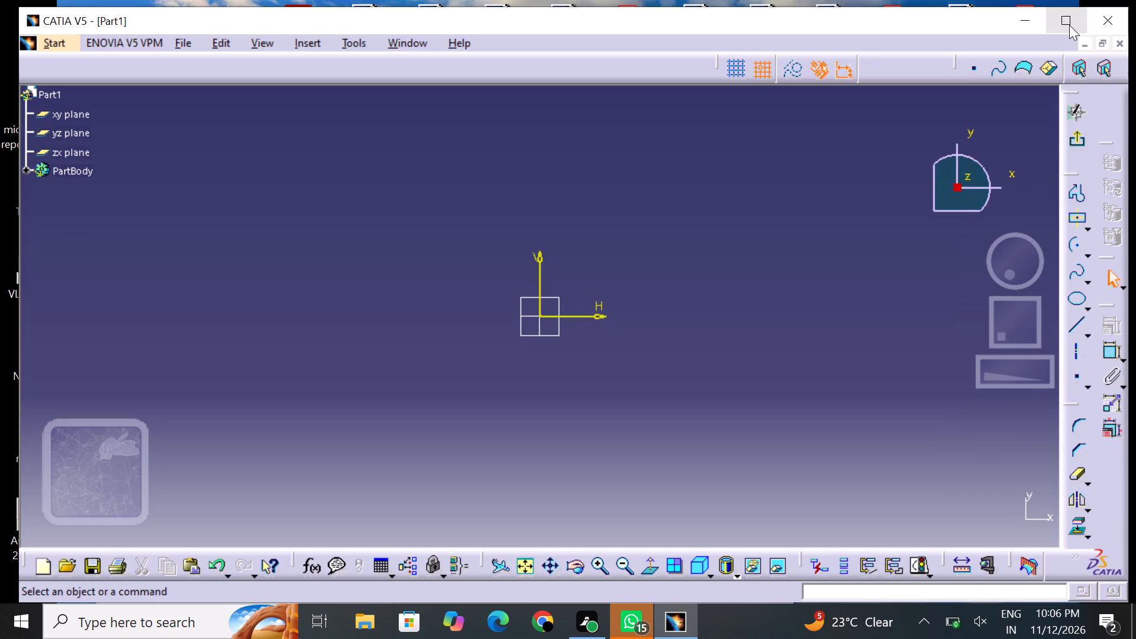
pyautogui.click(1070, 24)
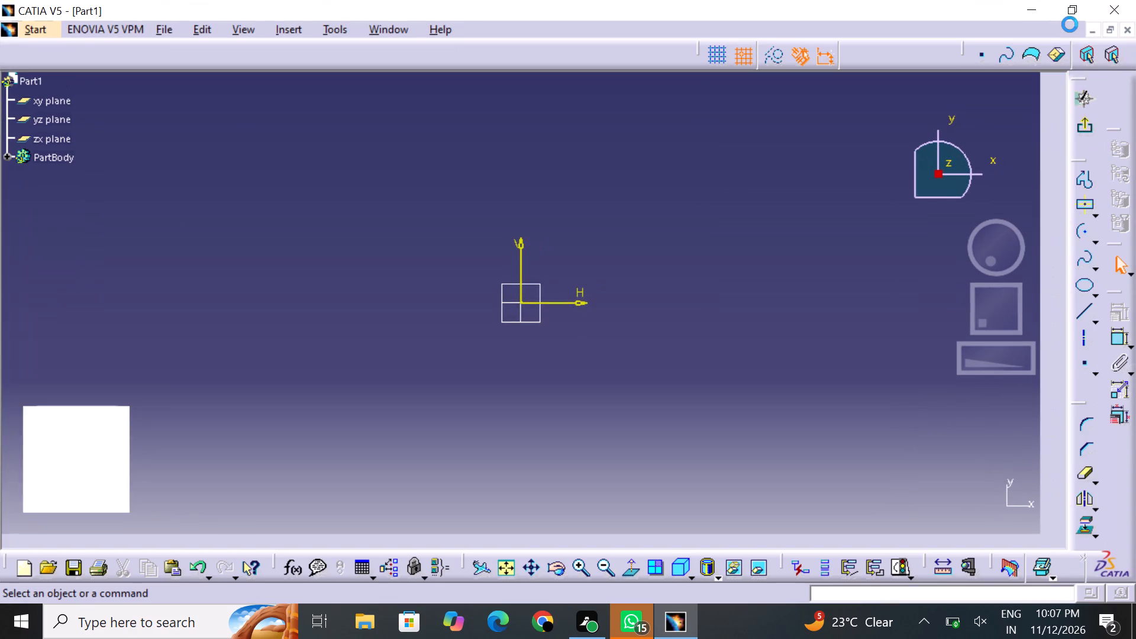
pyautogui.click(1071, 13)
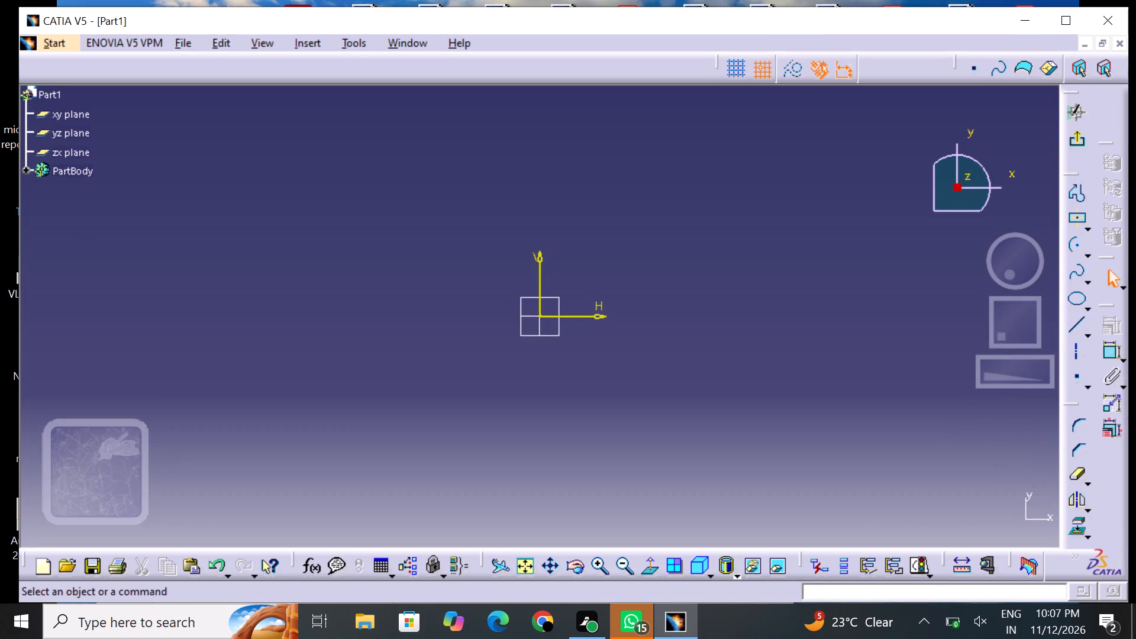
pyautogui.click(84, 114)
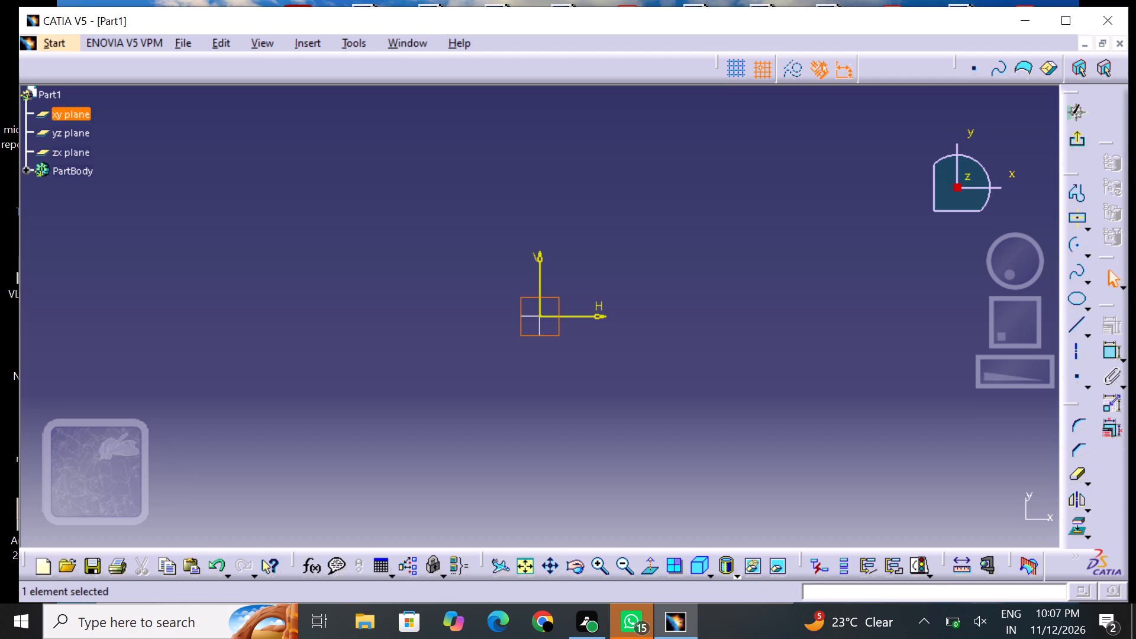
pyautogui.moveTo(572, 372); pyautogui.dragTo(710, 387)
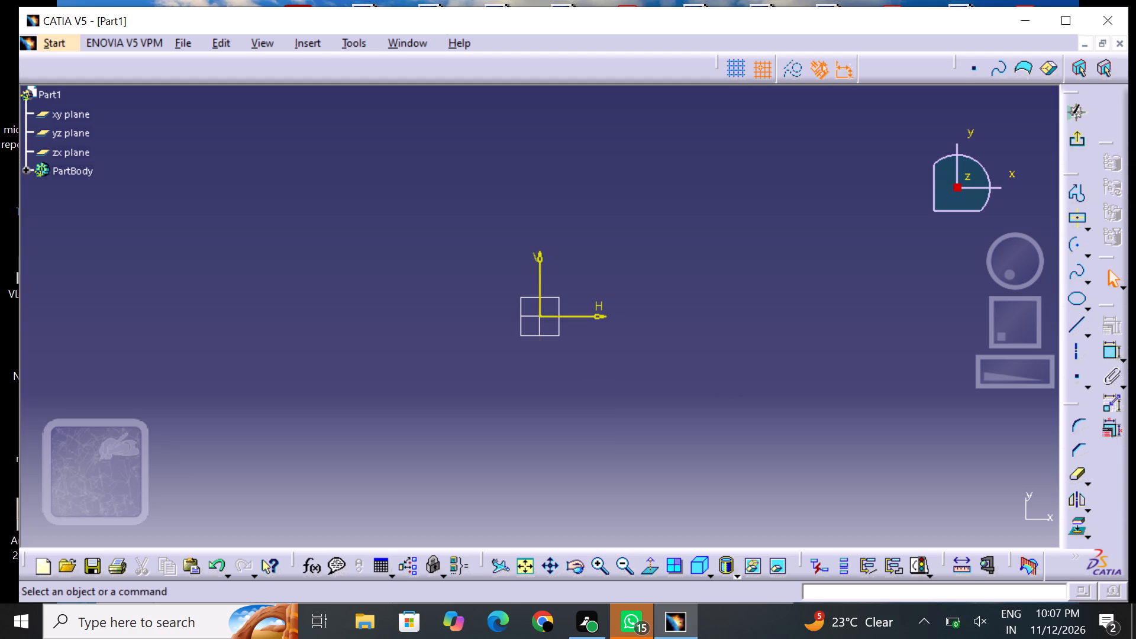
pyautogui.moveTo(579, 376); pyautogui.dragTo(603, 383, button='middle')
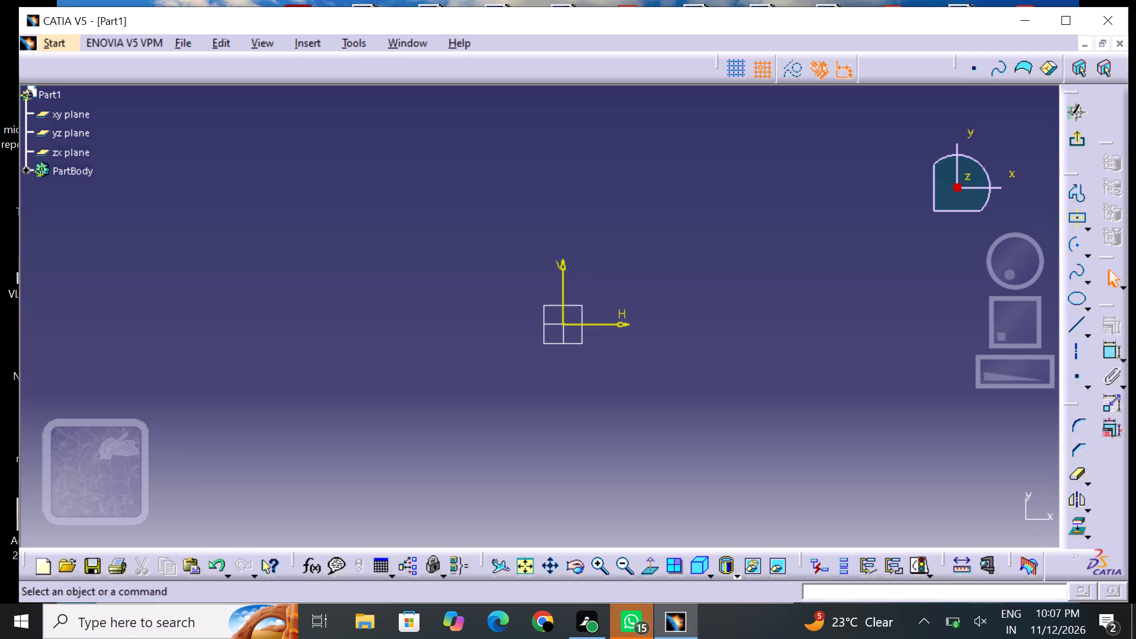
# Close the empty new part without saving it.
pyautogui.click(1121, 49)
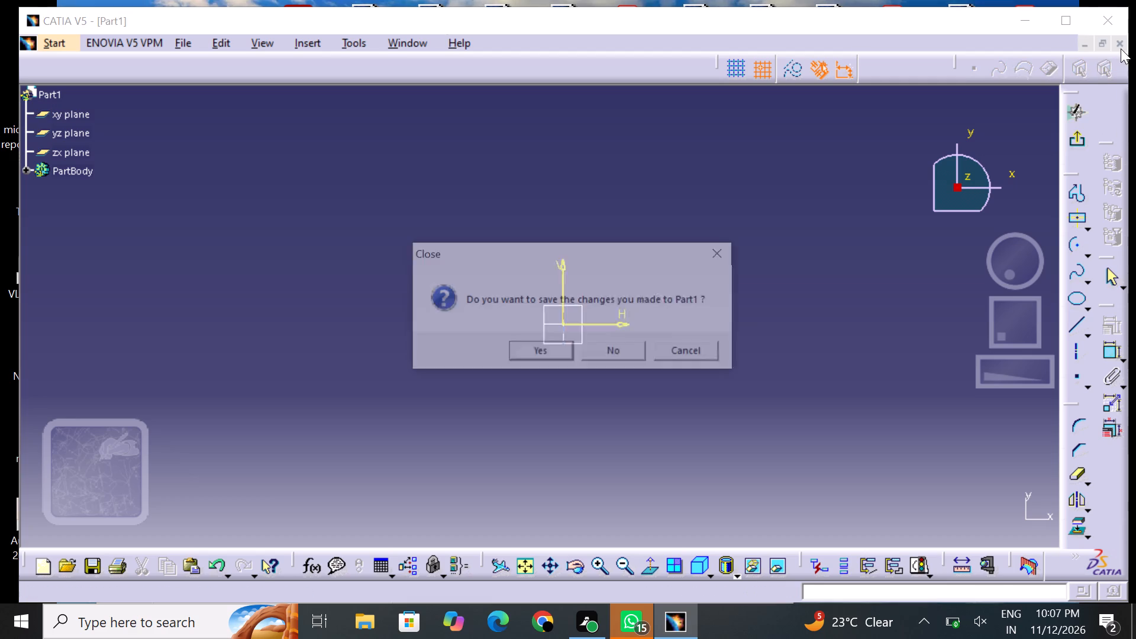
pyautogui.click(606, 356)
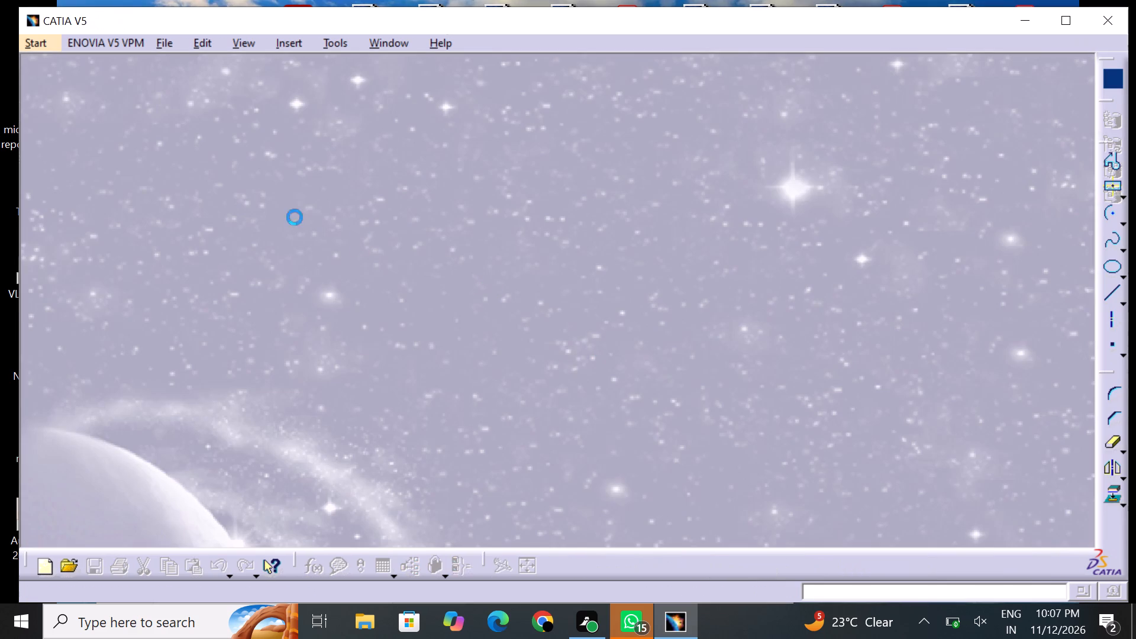
# Create a new Part Design part with the default name and hybrid design enabled, and open a sketch on its xy plane.
pyautogui.click(37, 41)
pyautogui.click(57, 91)
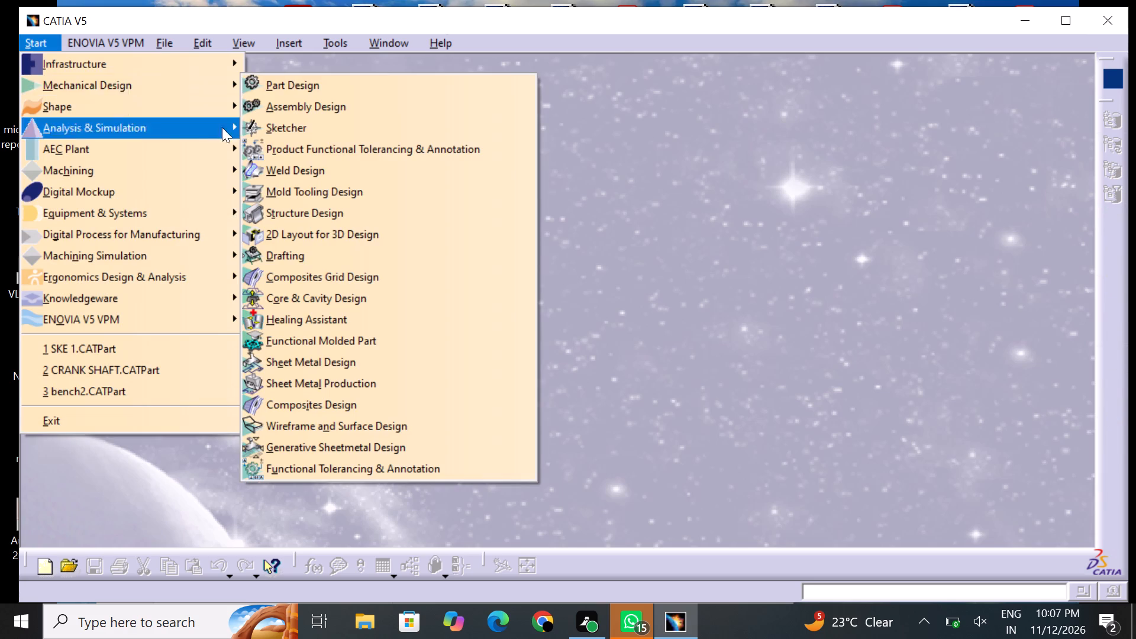
pyautogui.click(314, 83)
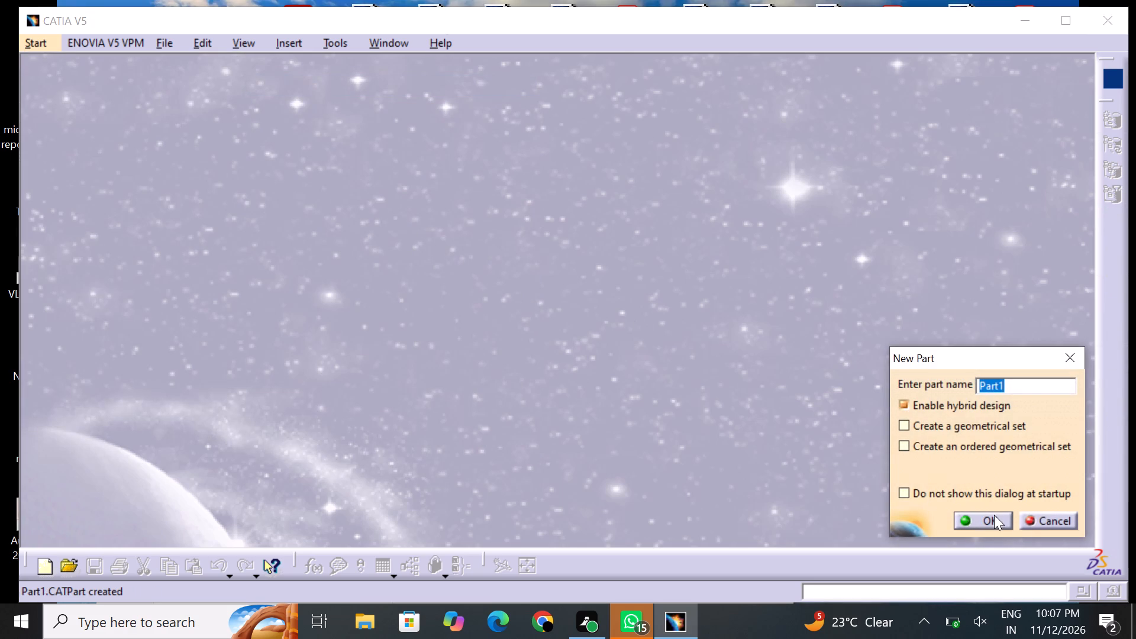
pyautogui.click(1005, 519)
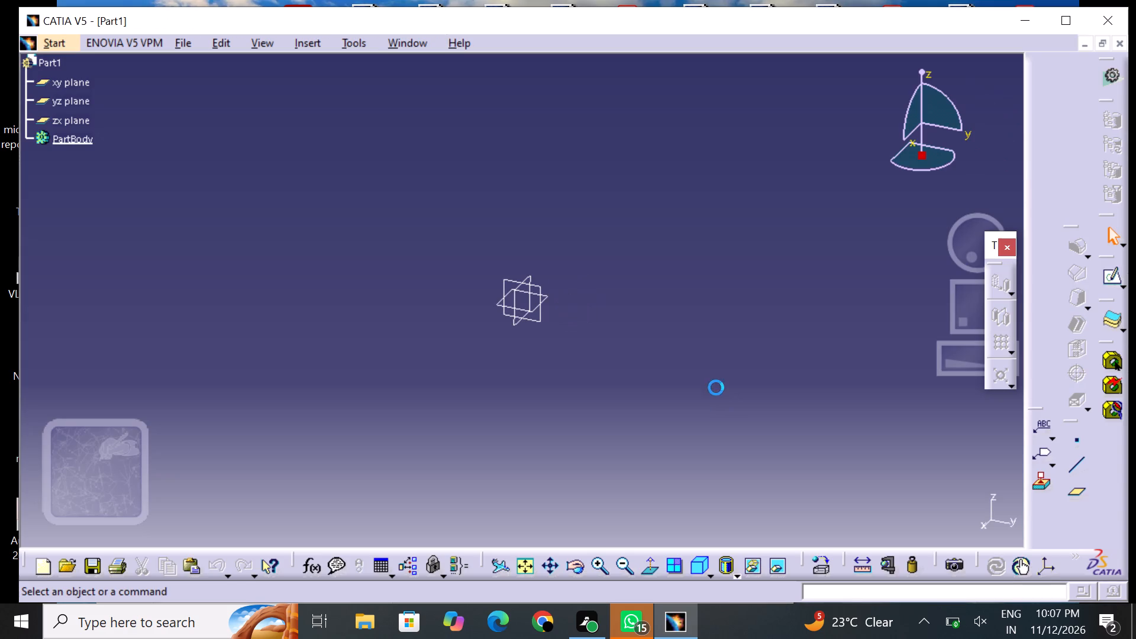
pyautogui.click(547, 295)
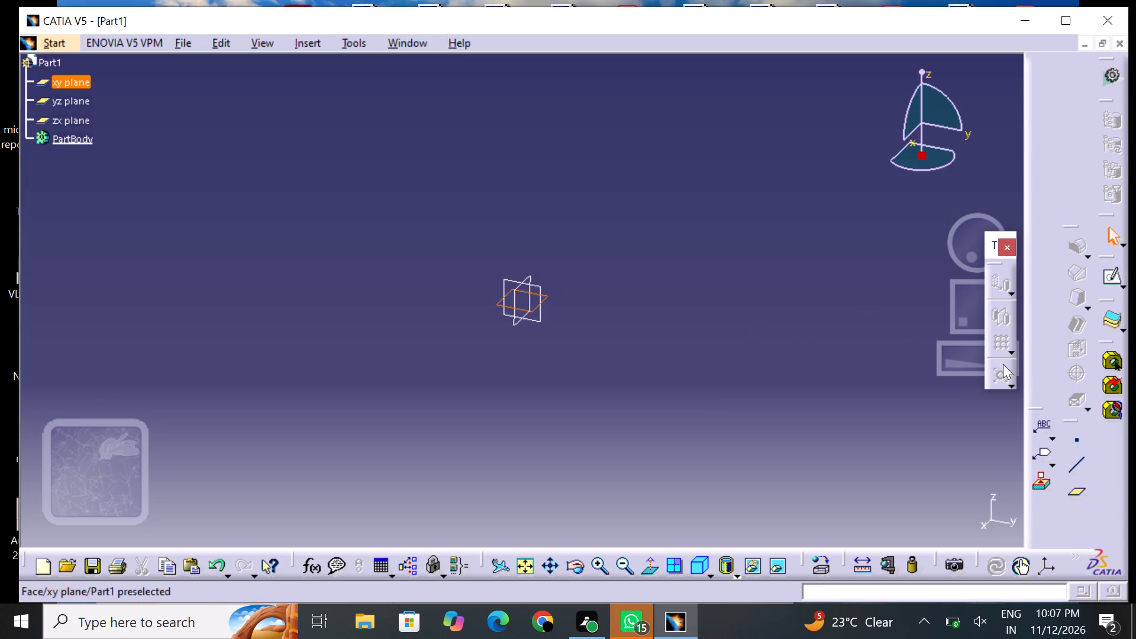
pyautogui.click(1111, 275)
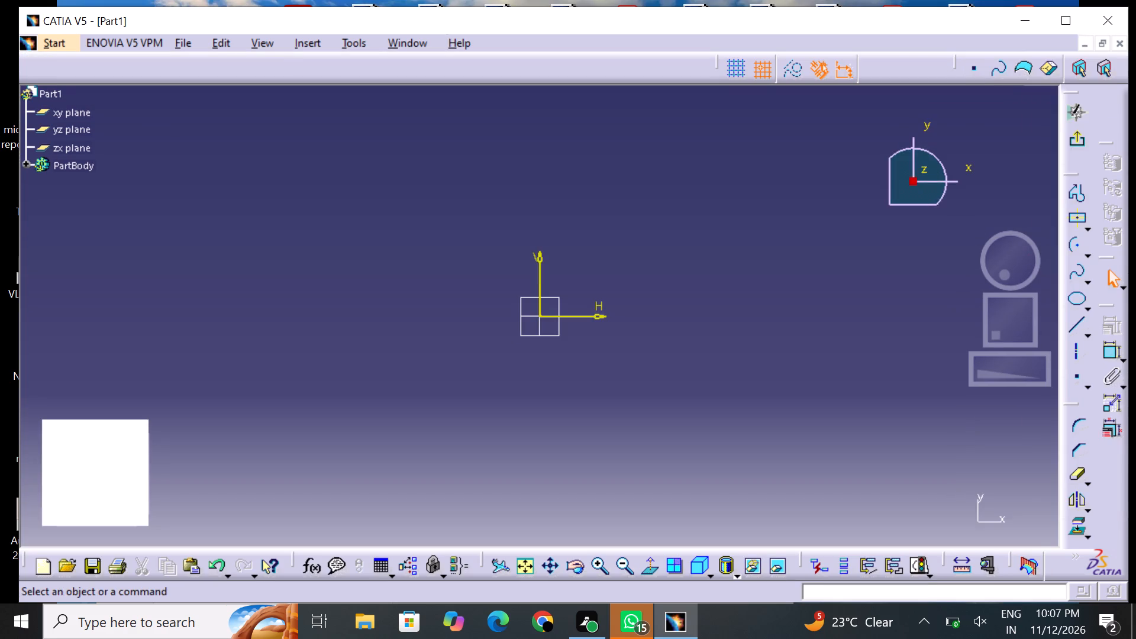
# Draw a circle centred on the sketch origin.
pyautogui.click(1086, 252)
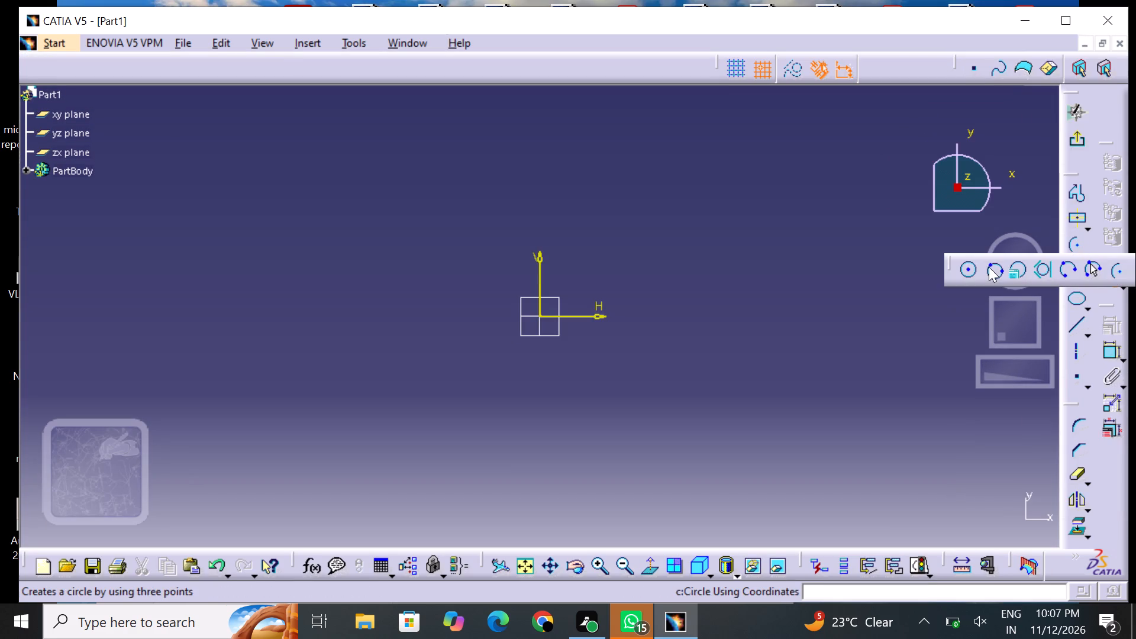
pyautogui.click(976, 269)
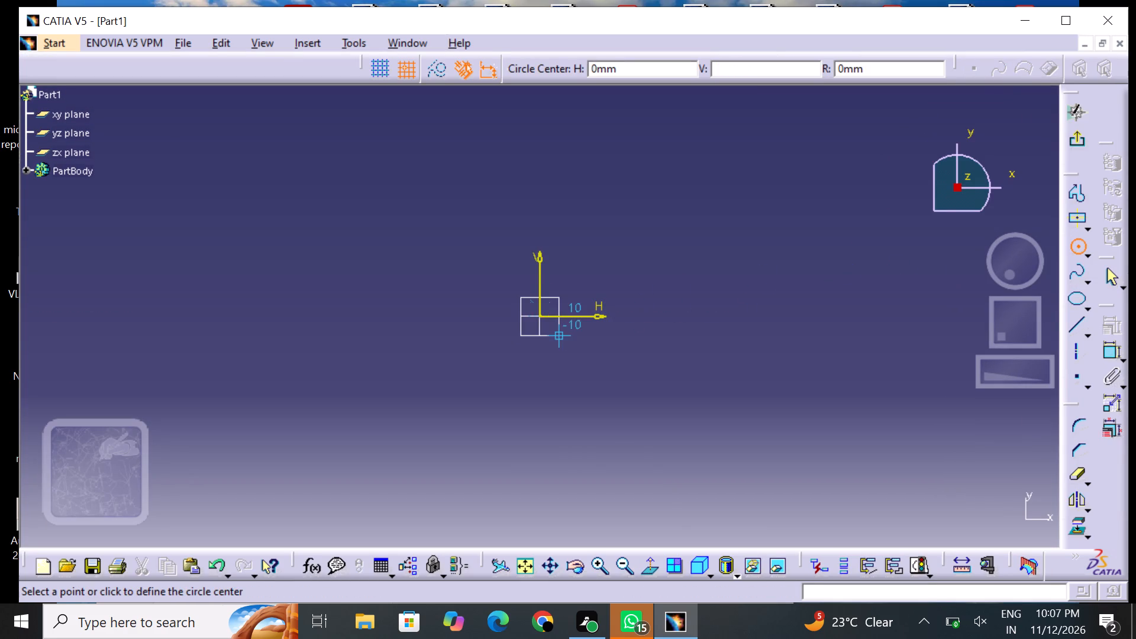
pyautogui.click(541, 316)
pyautogui.click(624, 264)
pyautogui.moveTo(745, 340); pyautogui.dragTo(745, 340, button='middle')
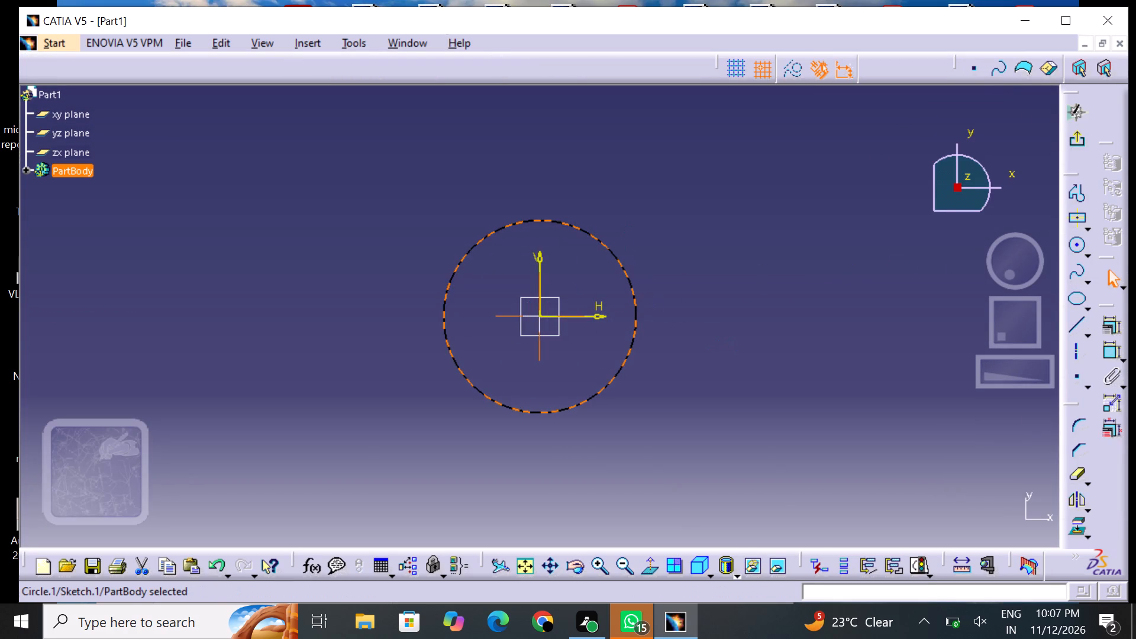
pyautogui.moveTo(745, 340); pyautogui.dragTo(586, 327, button='middle')
pyautogui.click(717, 313)
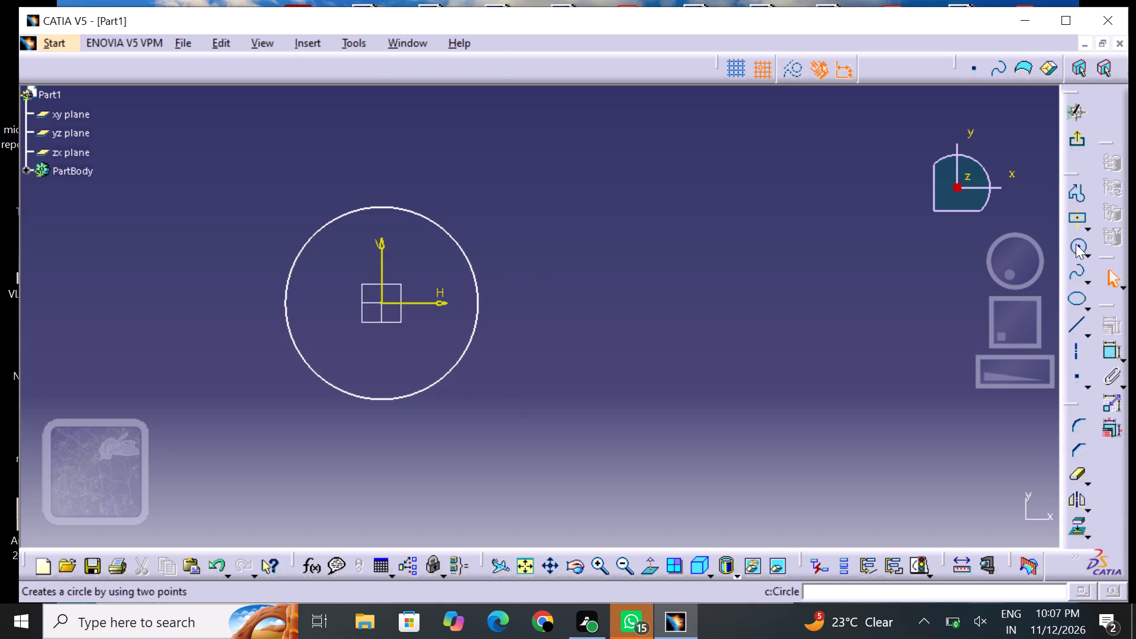
# Draw a circle of about 45 mm diameter centred on the horizontal axis at H 210 mm.
pyautogui.click(1079, 240)
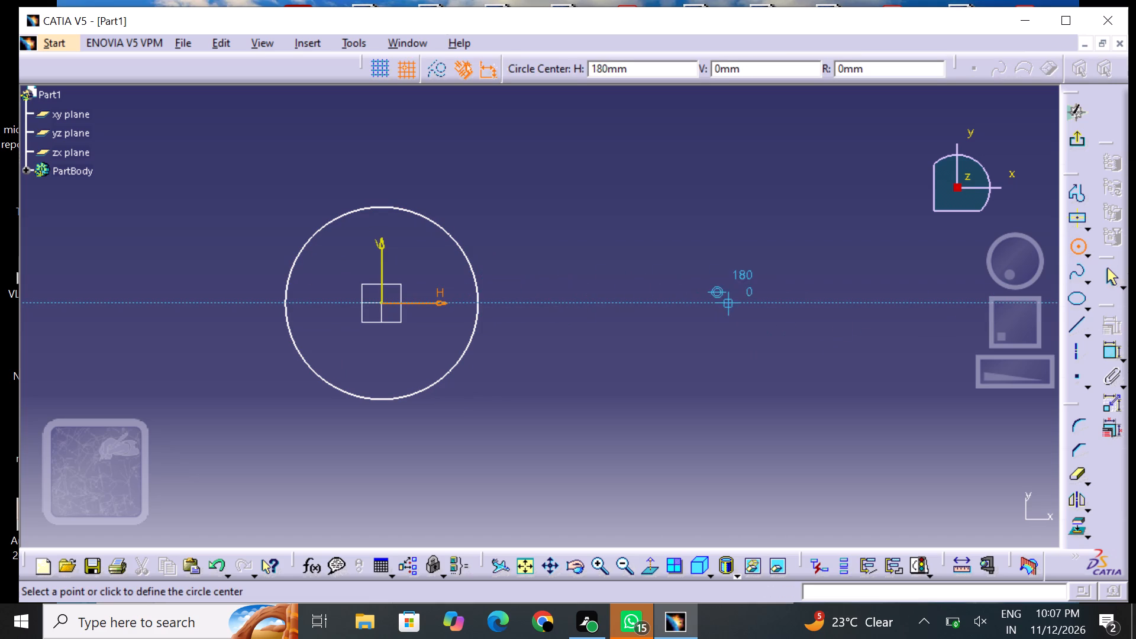
pyautogui.click(780, 306)
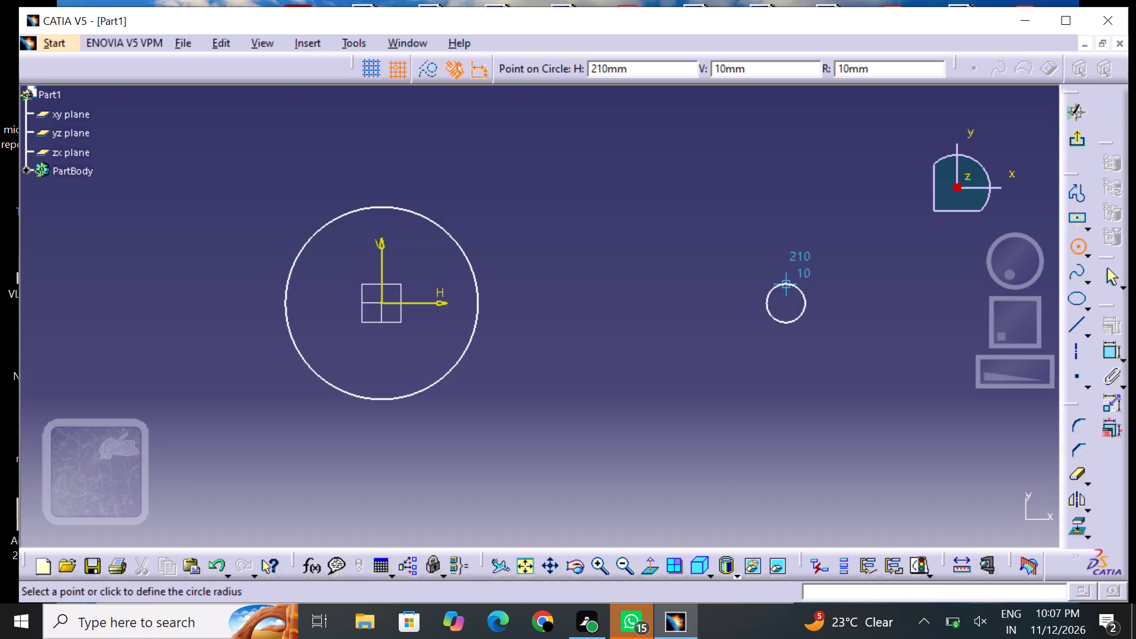
pyautogui.click(801, 271)
pyautogui.click(880, 312)
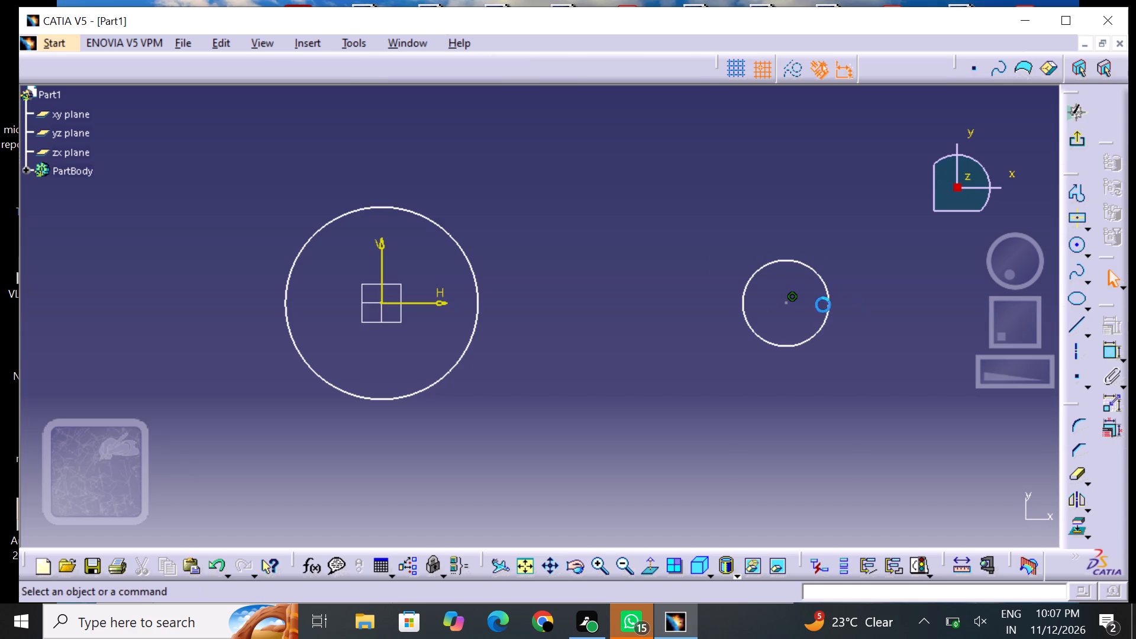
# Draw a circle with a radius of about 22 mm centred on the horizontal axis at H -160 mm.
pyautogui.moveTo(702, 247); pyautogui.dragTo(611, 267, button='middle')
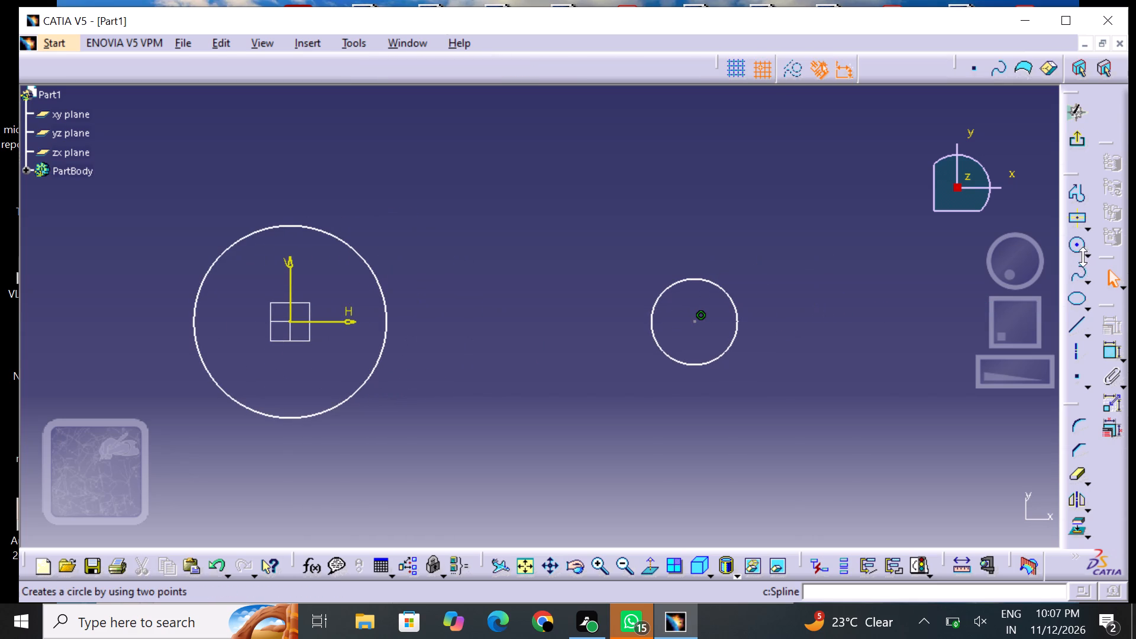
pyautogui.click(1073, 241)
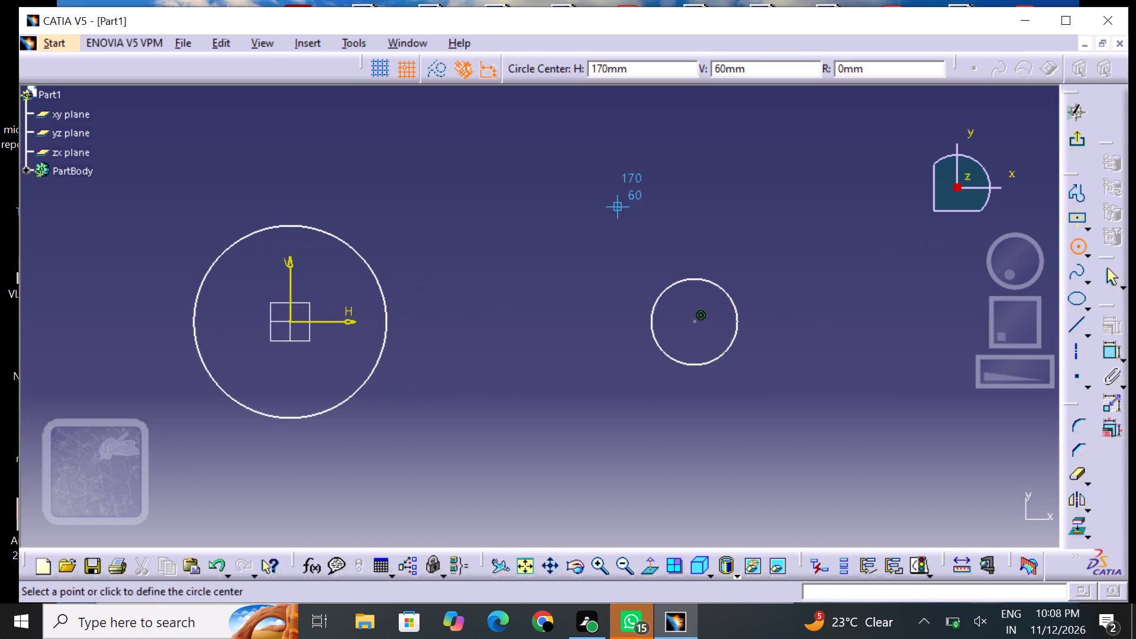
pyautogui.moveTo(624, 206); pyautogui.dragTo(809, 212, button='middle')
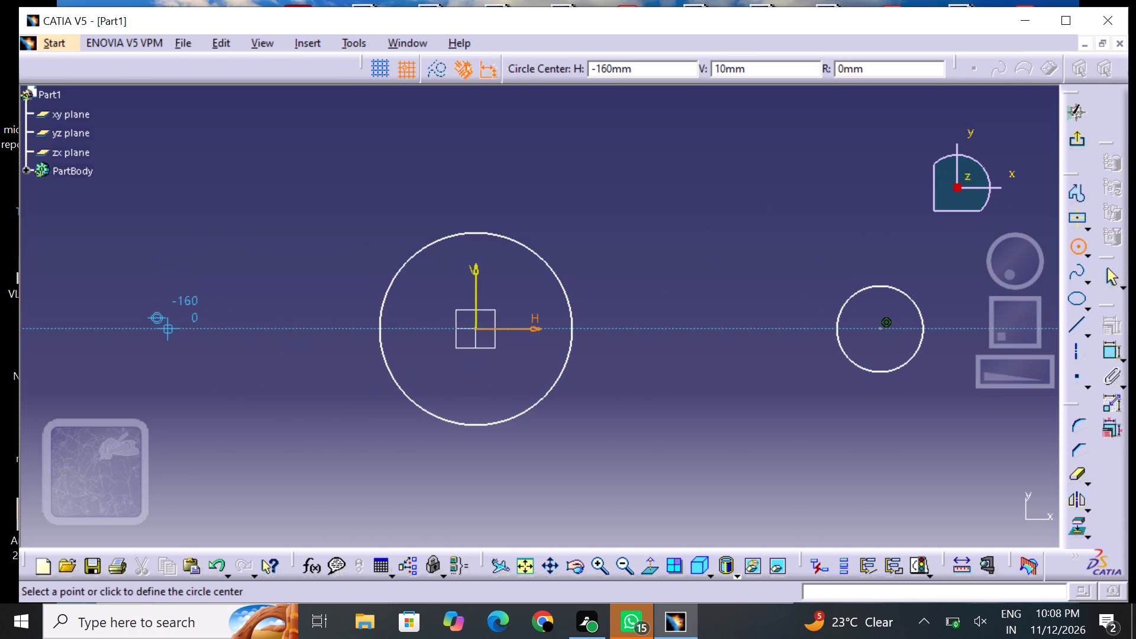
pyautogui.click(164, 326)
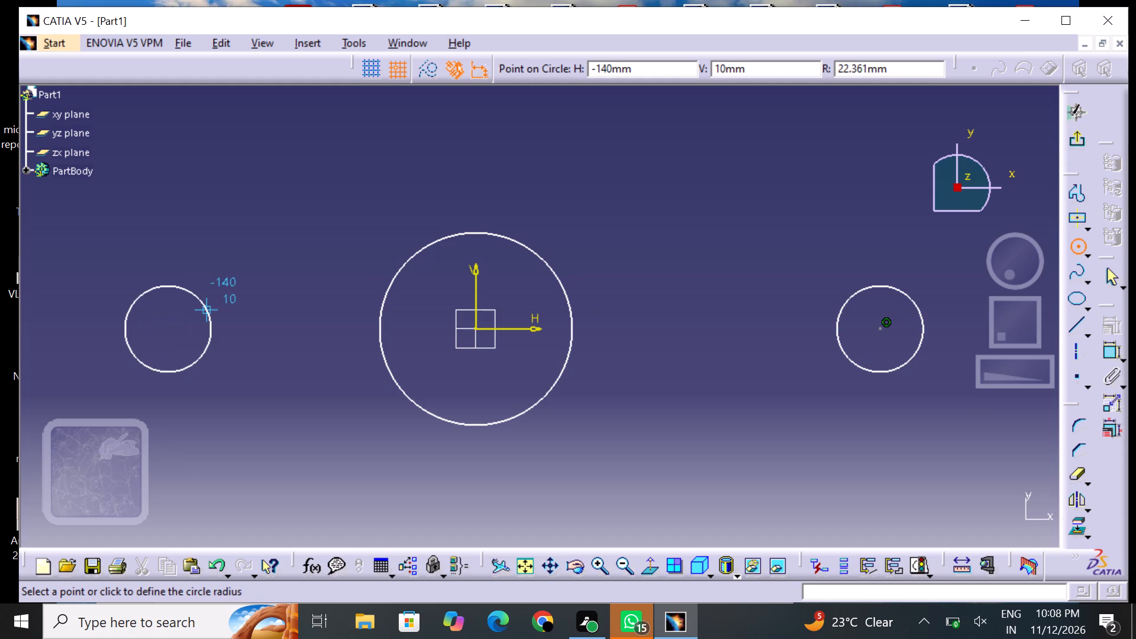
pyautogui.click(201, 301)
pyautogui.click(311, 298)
# Dimension the circle at the origin and set its diameter to 60 mm.
pyautogui.click(1112, 354)
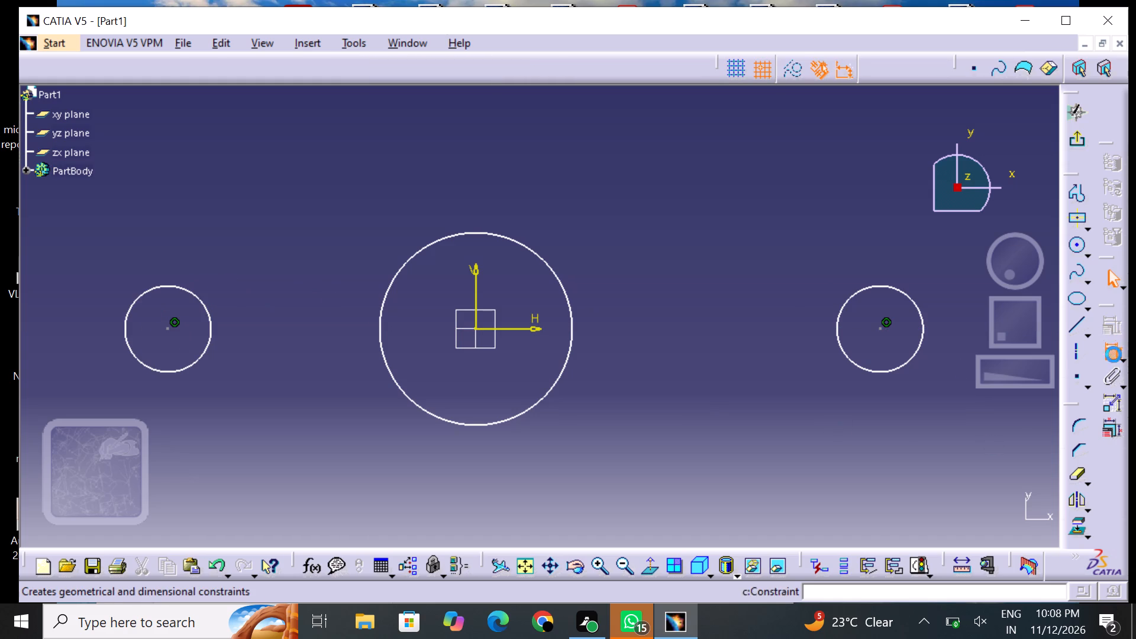
pyautogui.click(548, 395)
pyautogui.click(576, 464)
pyautogui.doubleClick(567, 454)
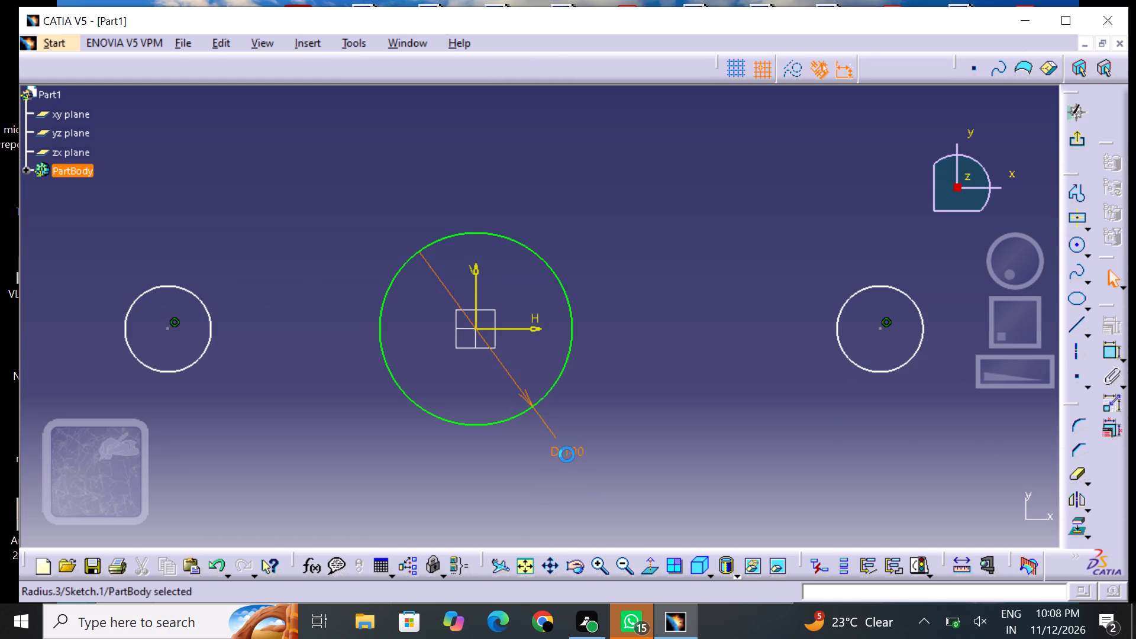
pyautogui.press('BackSpace')
pyautogui.write('60')
pyautogui.press('Return')
pyautogui.click(696, 469)
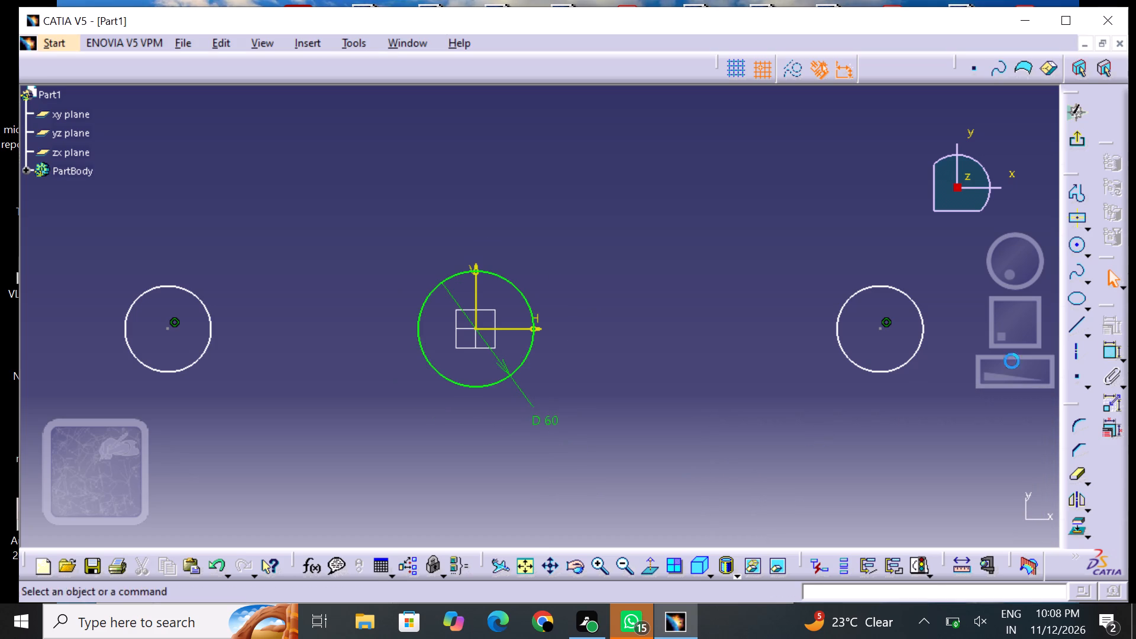
# Dimension the circle on the positive side of the horizontal axis and set its diameter to 30 mm.
pyautogui.click(1102, 354)
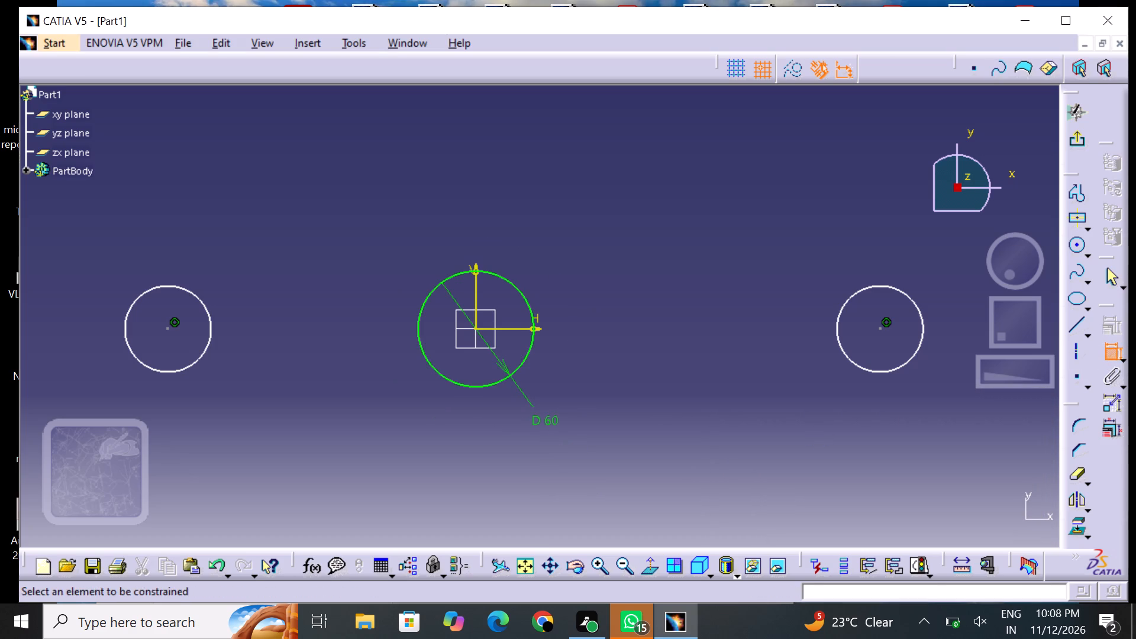
pyautogui.moveTo(885, 373); pyautogui.dragTo(885, 379)
pyautogui.click(824, 422)
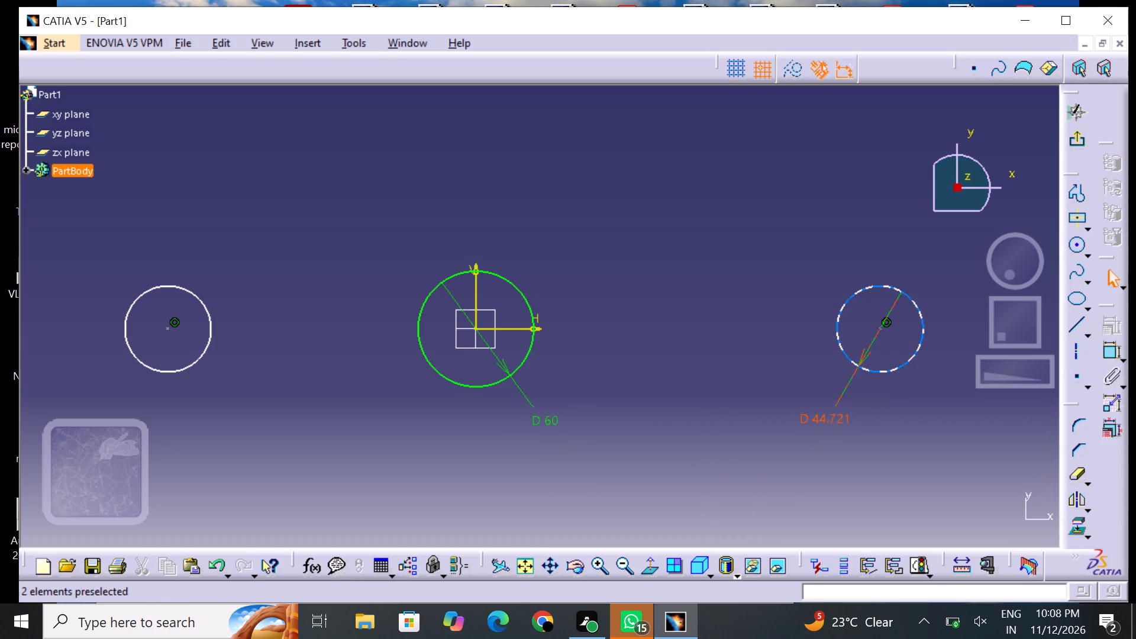
pyautogui.doubleClick(831, 423)
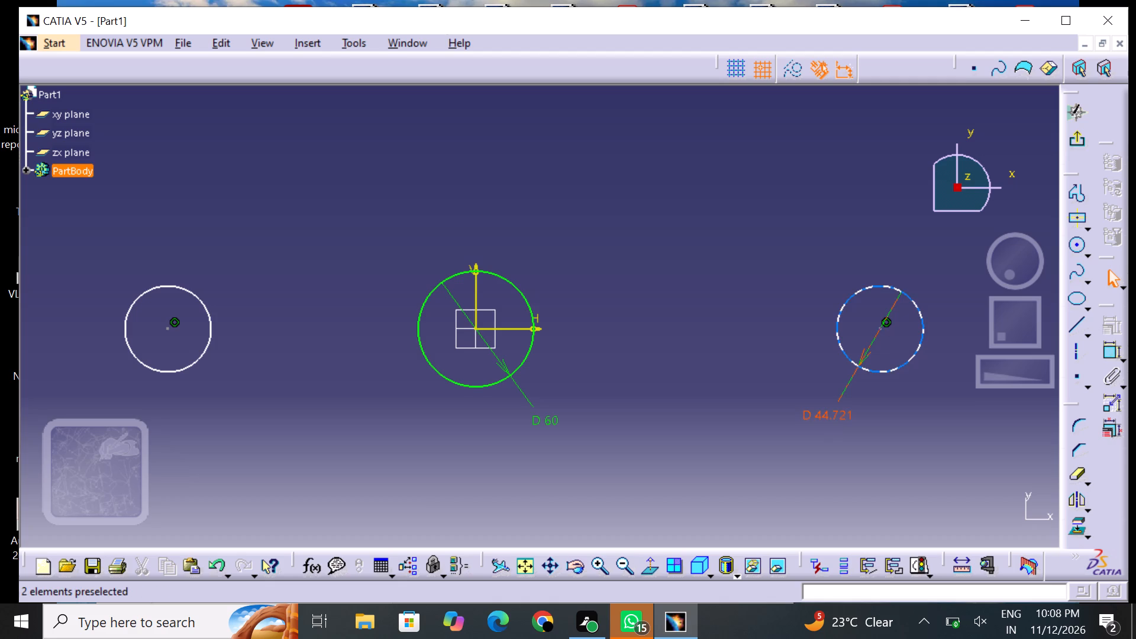
pyautogui.doubleClick(838, 416)
pyautogui.press('BackSpace')
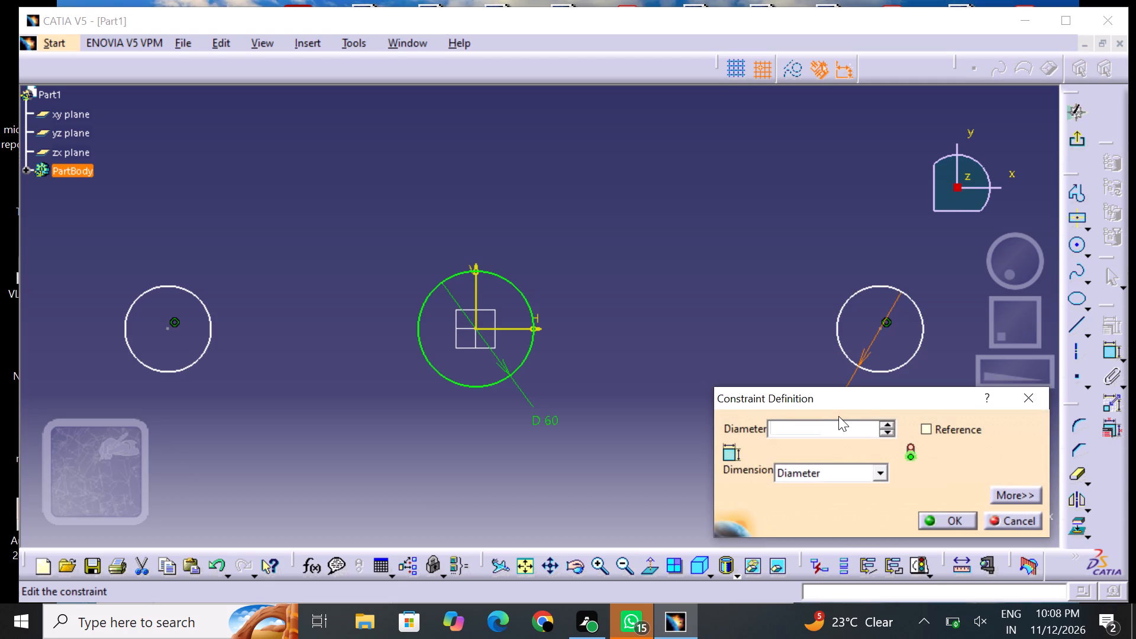
pyautogui.write('30')
pyautogui.press('Return')
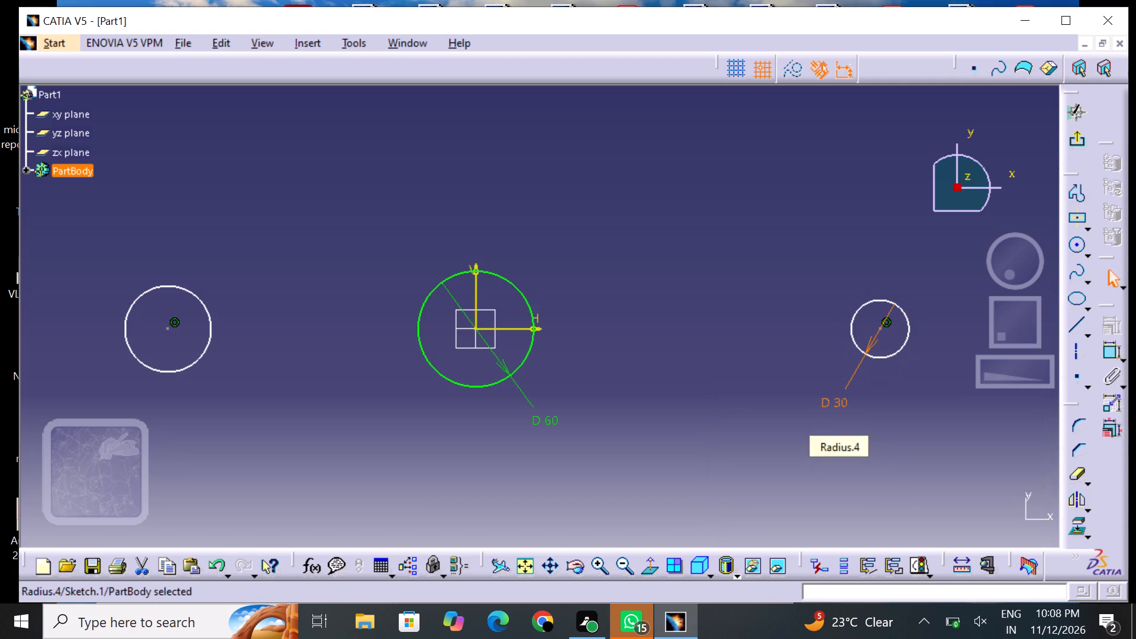
pyautogui.click(783, 431)
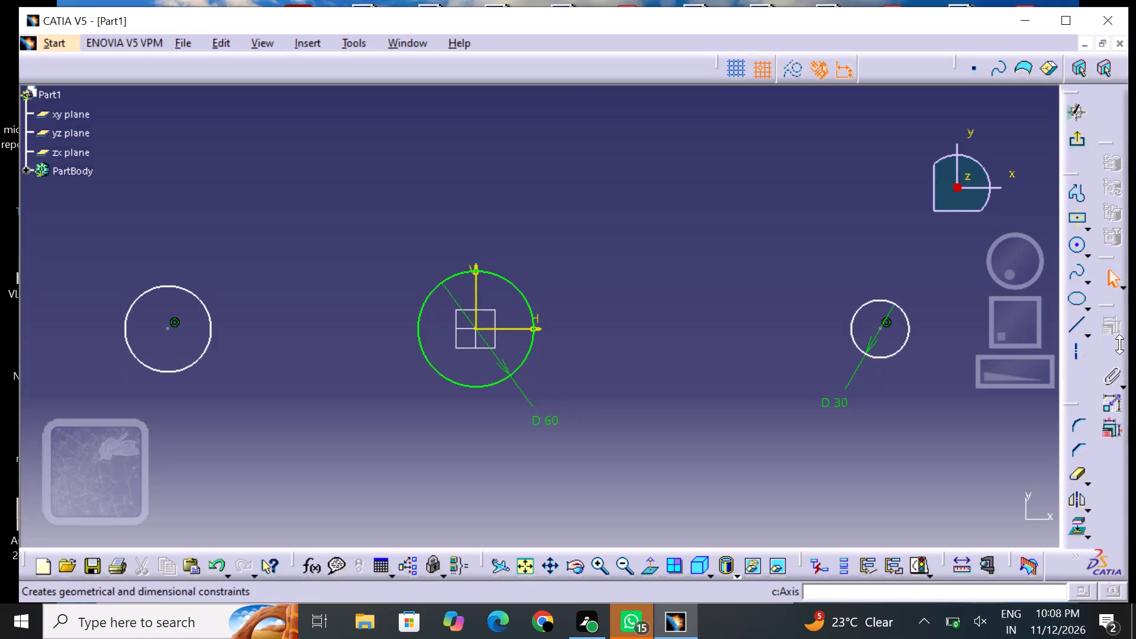
# Constrain the distance between the sketch origin and the 30 mm circle's centre to 70 mm.
pyautogui.click(1110, 353)
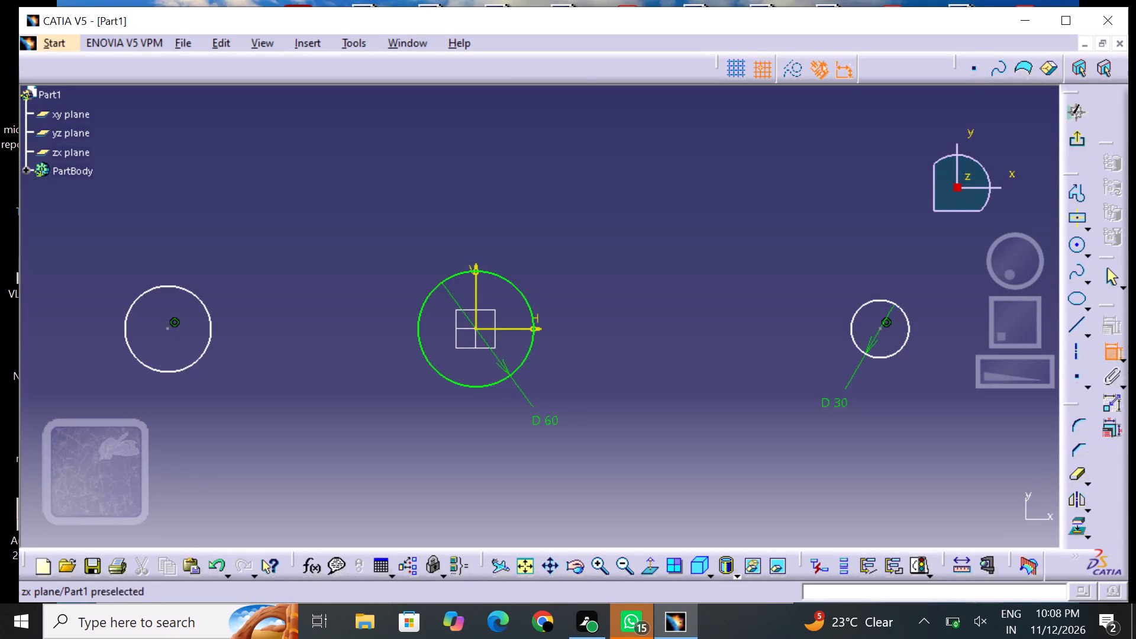
pyautogui.click(477, 326)
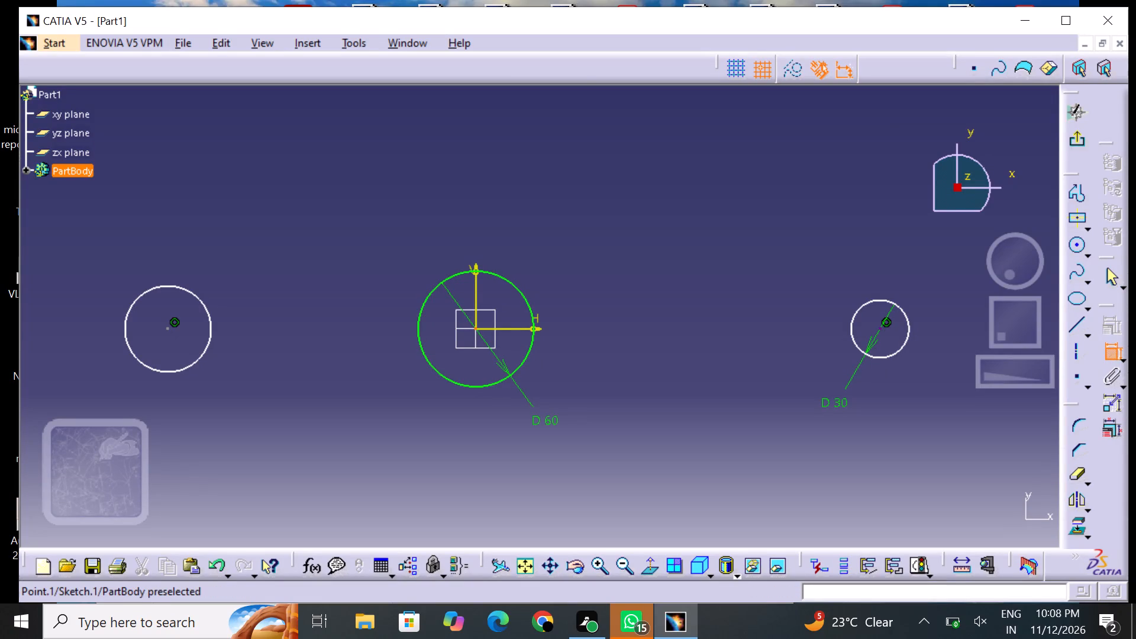
pyautogui.click(878, 329)
pyautogui.click(684, 242)
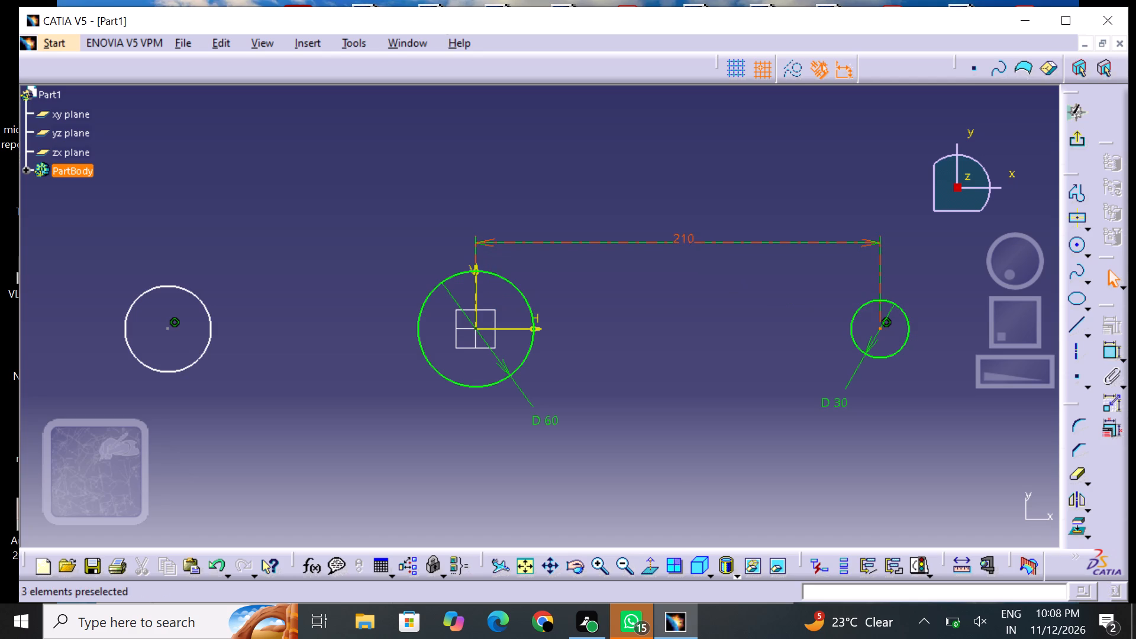
pyautogui.doubleClick(694, 242)
pyautogui.press('BackSpace')
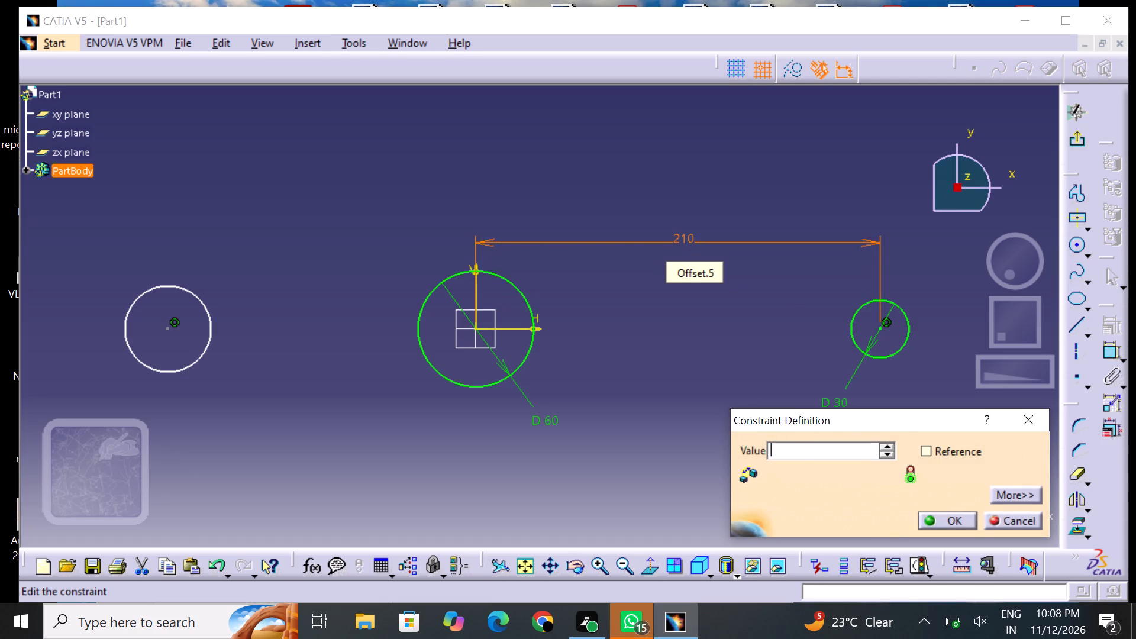
pyautogui.write('70')
pyautogui.press('Return')
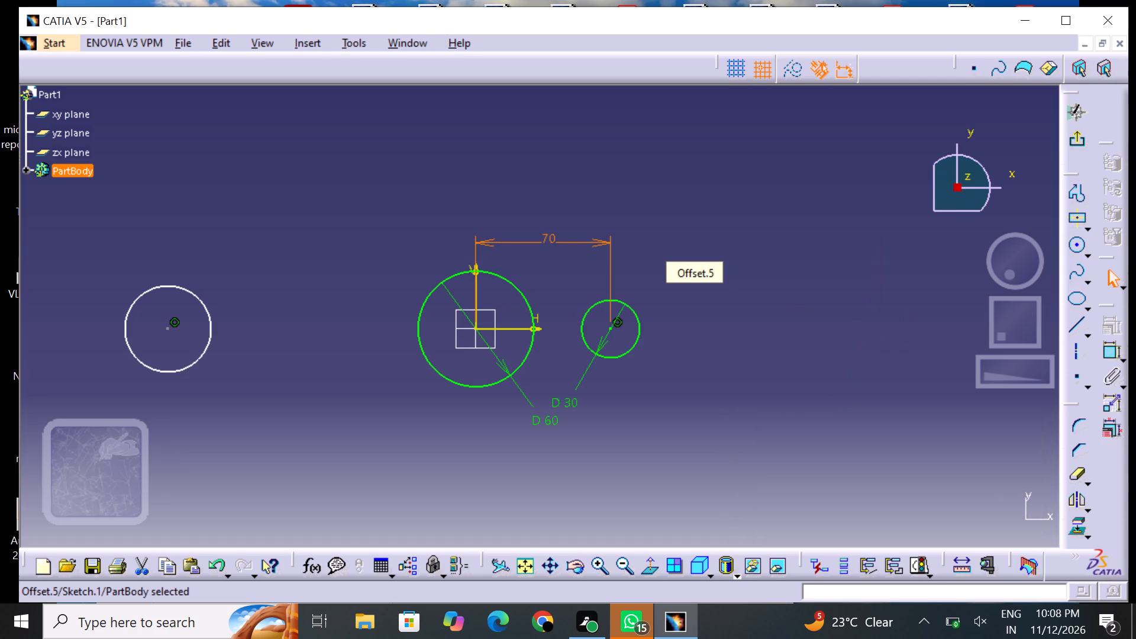
pyautogui.click(689, 358)
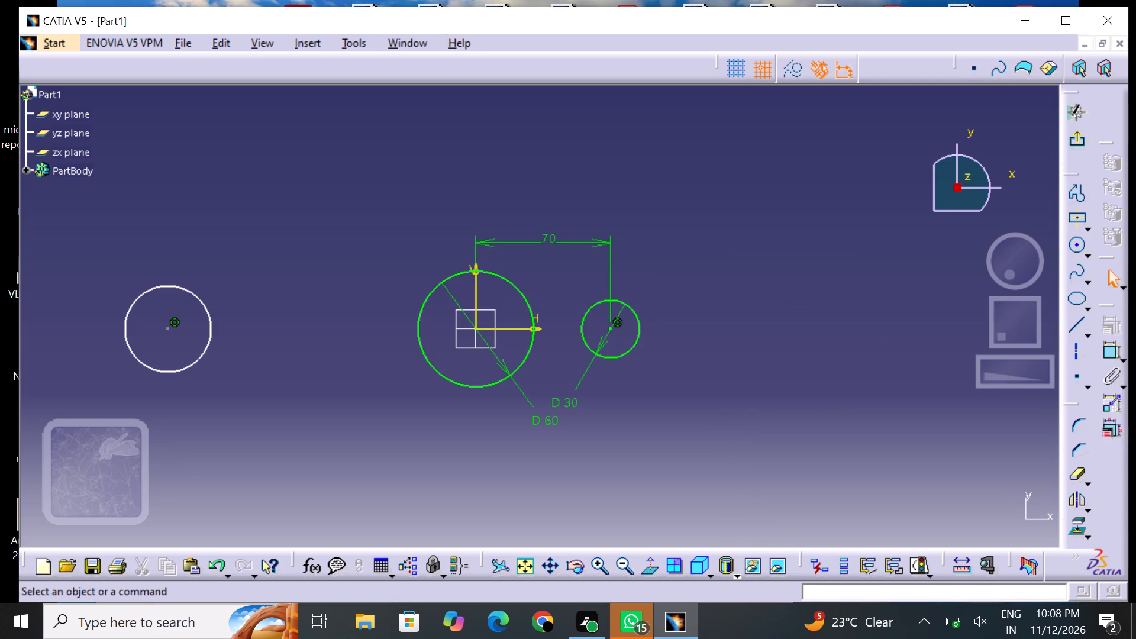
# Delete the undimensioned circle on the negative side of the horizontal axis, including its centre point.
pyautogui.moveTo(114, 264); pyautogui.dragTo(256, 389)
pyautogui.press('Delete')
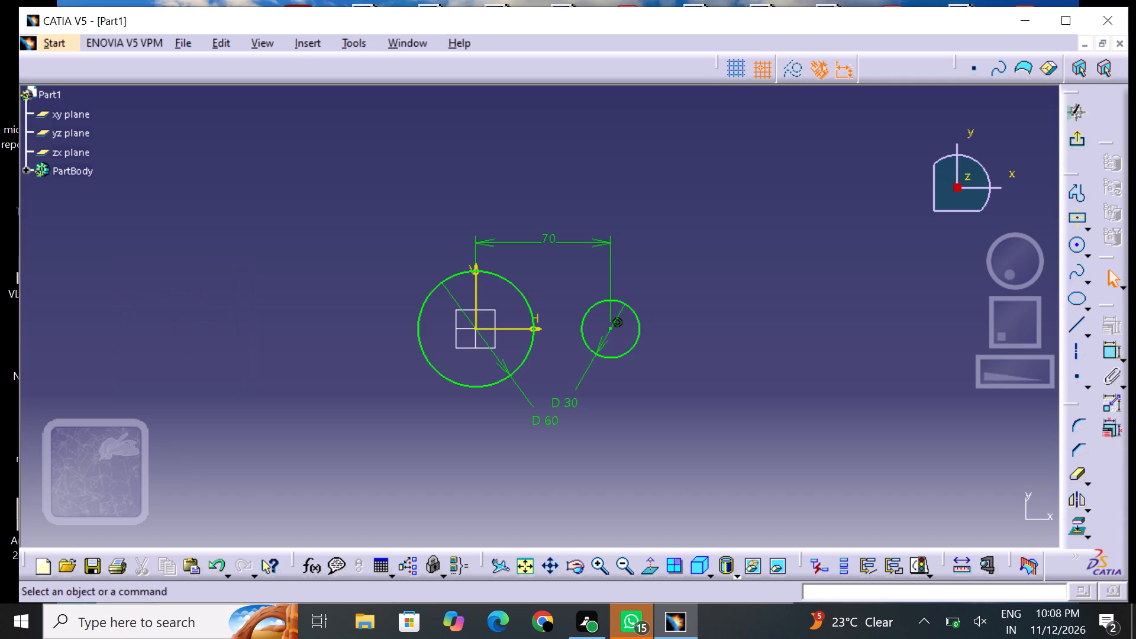
# Mirror the 30 mm circle about the vertical axis.
pyautogui.click(615, 356)
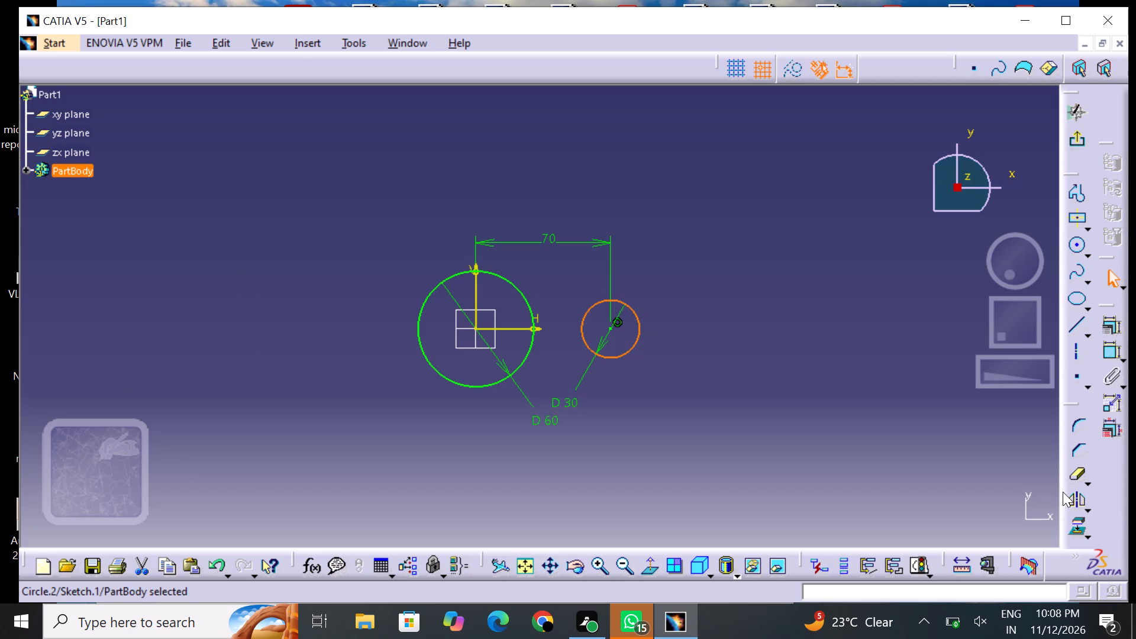
pyautogui.click(1081, 507)
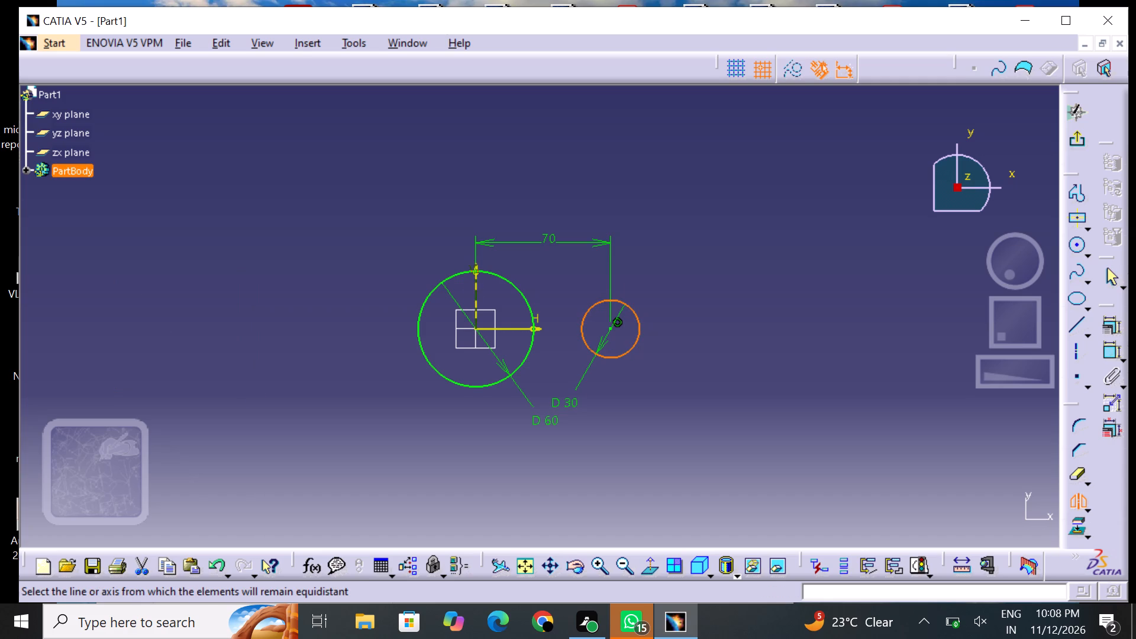
pyautogui.click(474, 292)
# Draw a slanted line about 82 mm long above the mirrored circle, rising towards the top of the 60 mm circle.
pyautogui.moveTo(521, 286); pyautogui.dragTo(596, 283, button='middle')
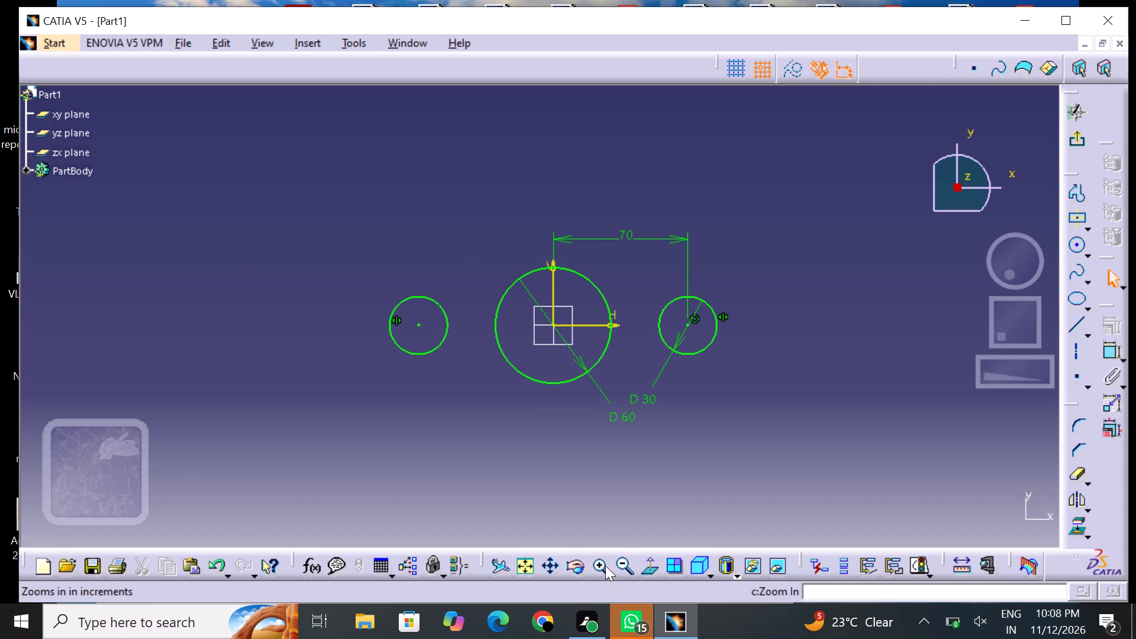
pyautogui.click(601, 568)
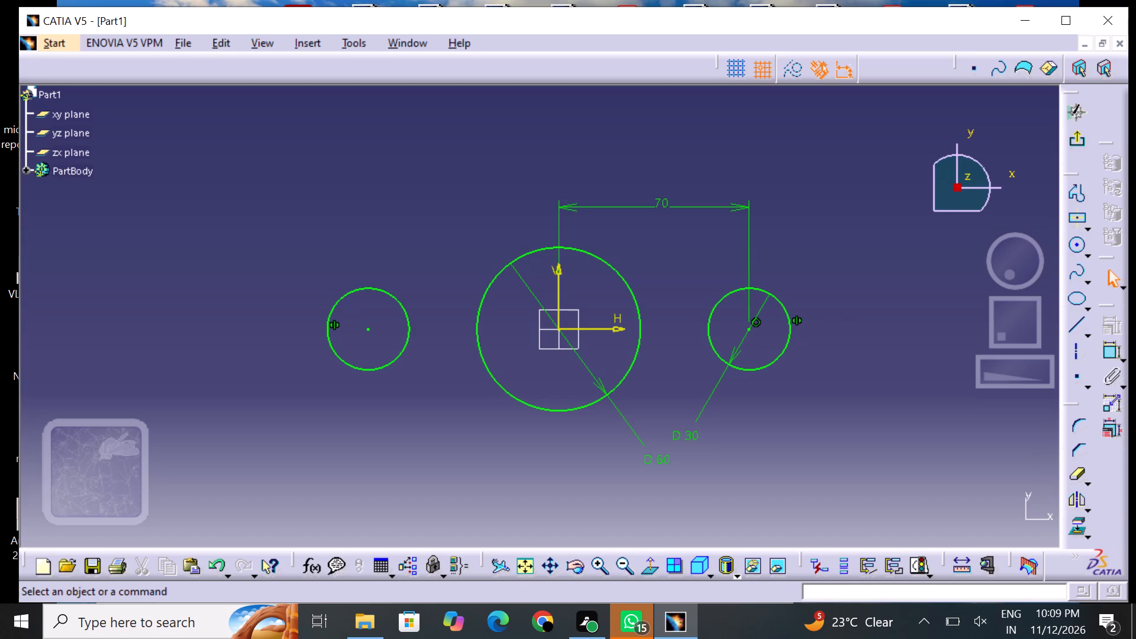
pyautogui.click(576, 429)
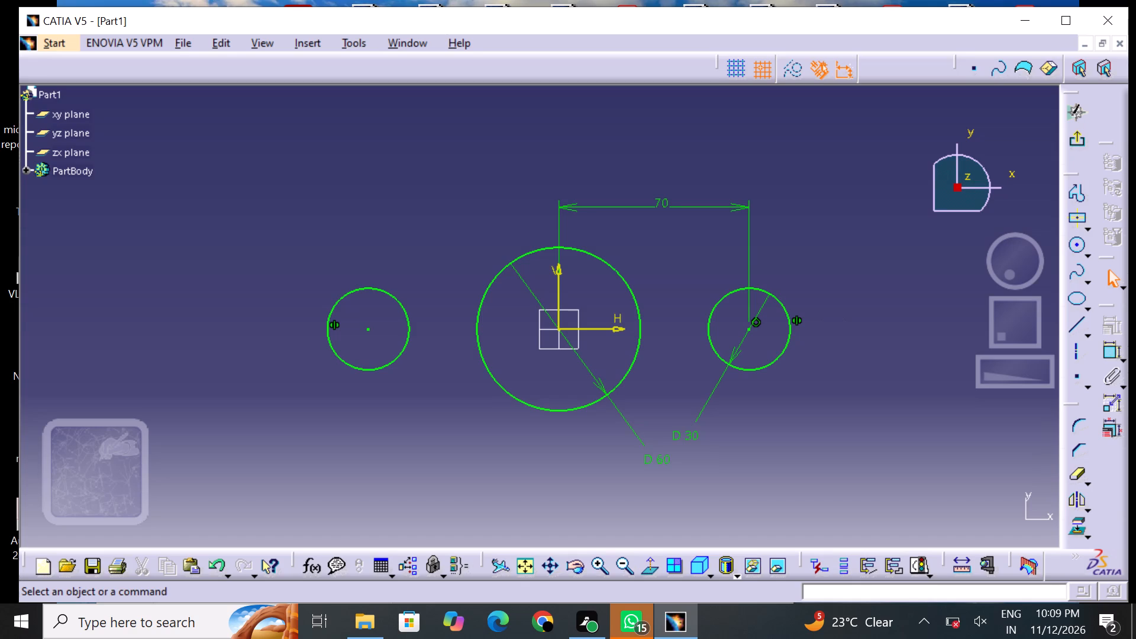
pyautogui.click(576, 429)
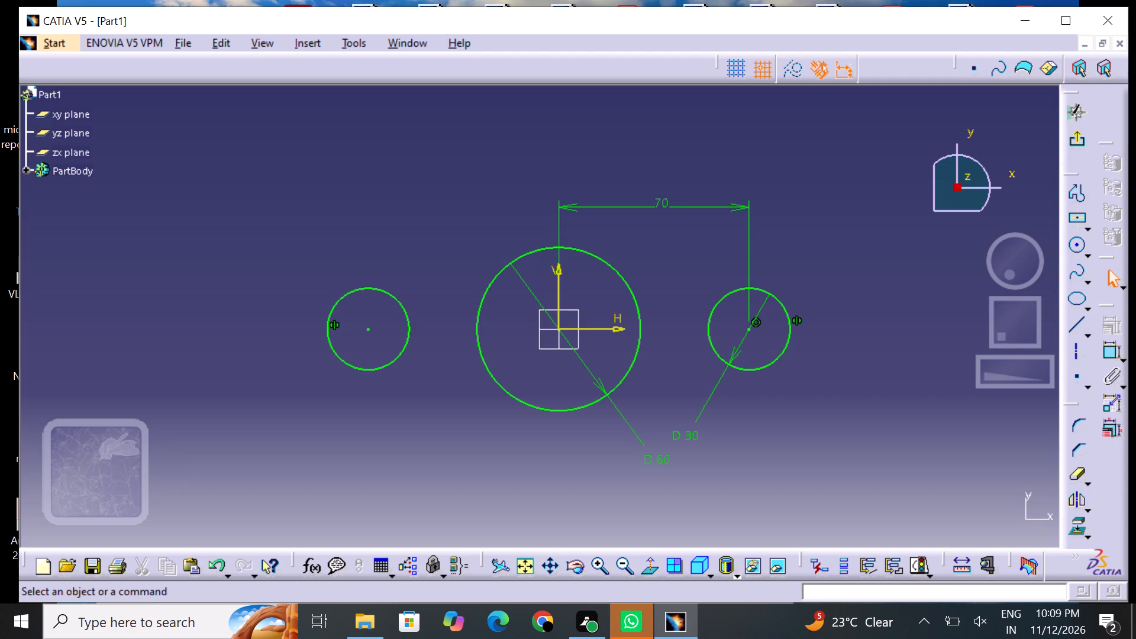
pyautogui.click(1083, 327)
pyautogui.click(1027, 346)
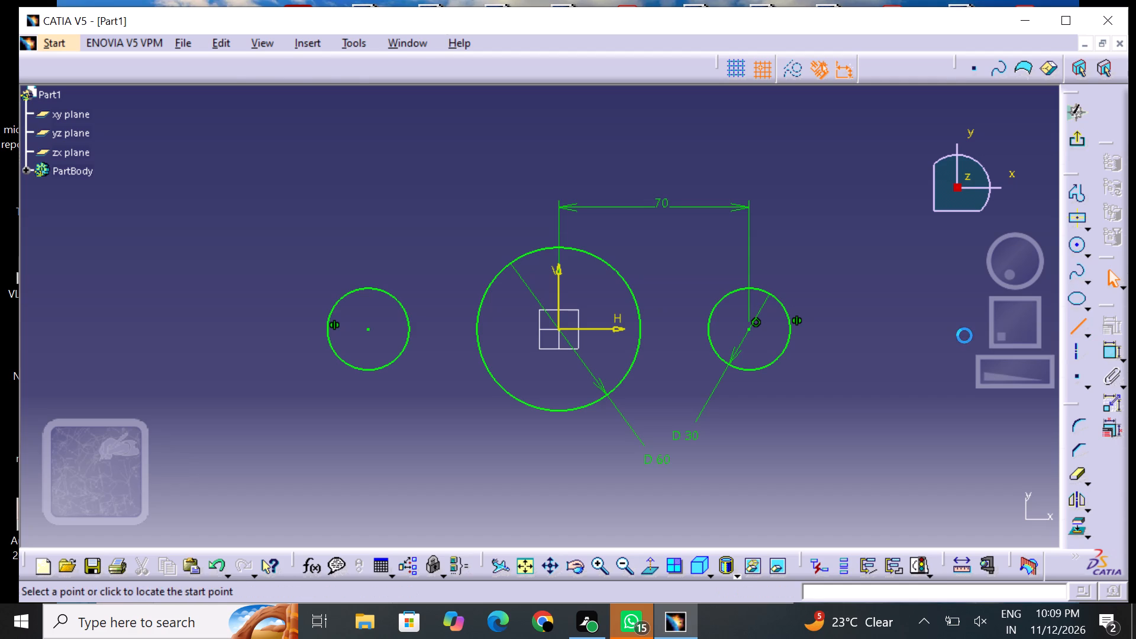
pyautogui.click(326, 266)
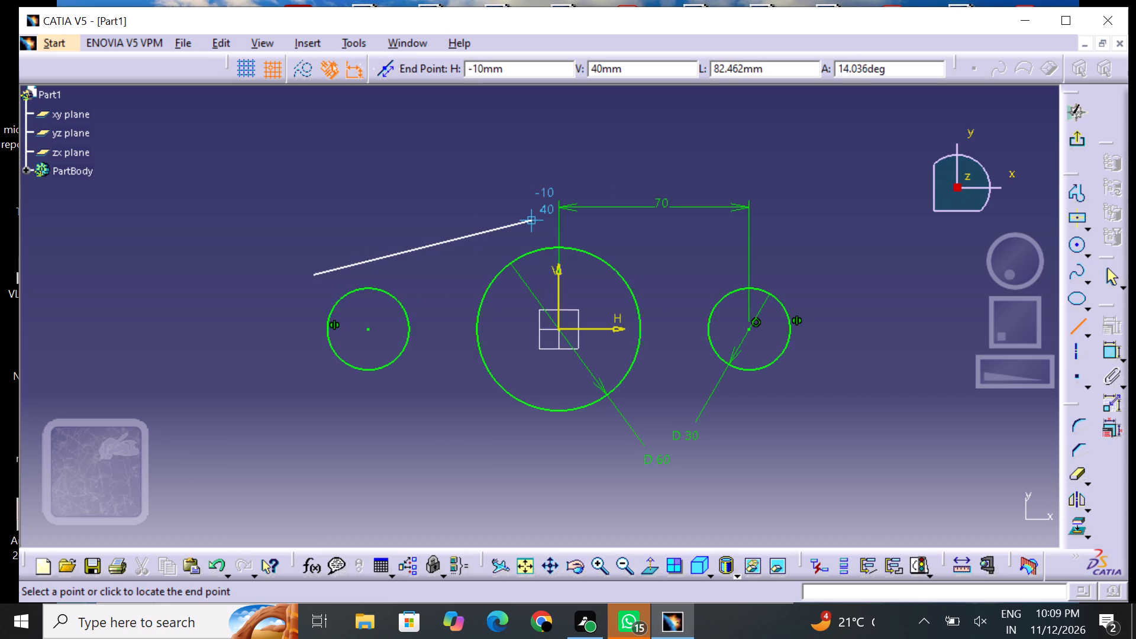
pyautogui.click(538, 231)
pyautogui.click(559, 137)
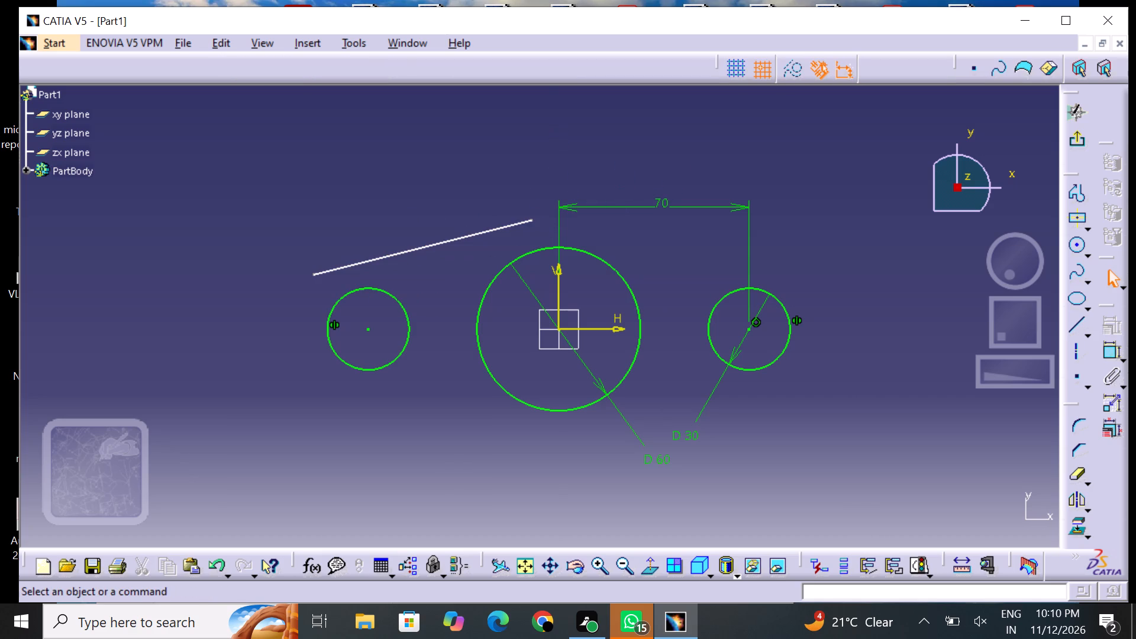
# Apply a tangency constraint between the slanted line and the mirrored circle on the negative side of the horizontal axis.
pyautogui.click(1107, 351)
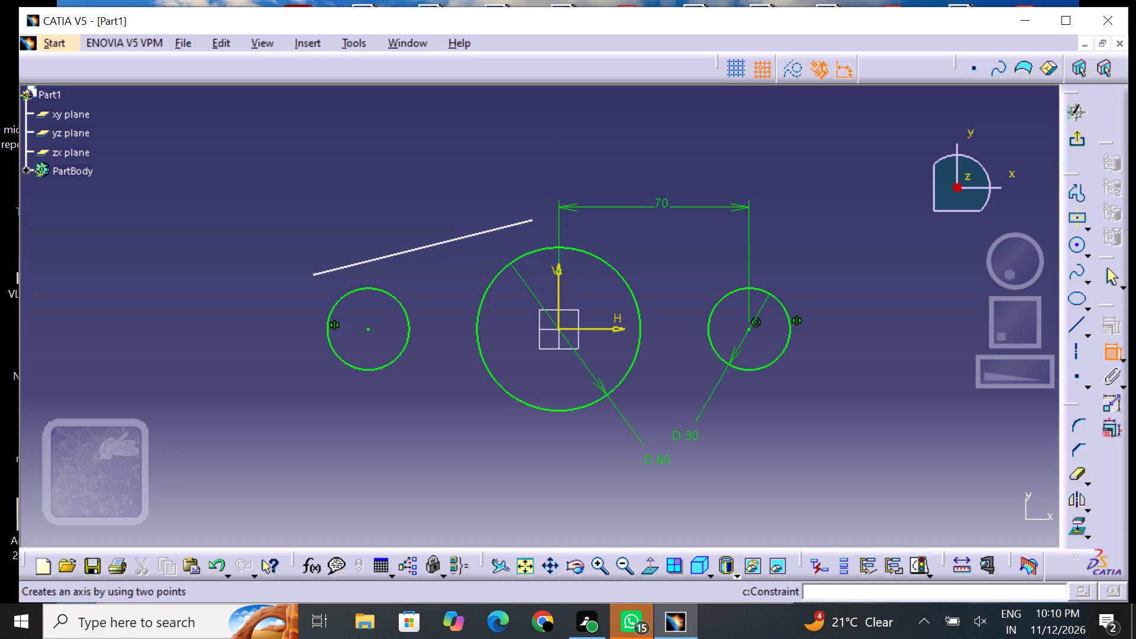
pyautogui.click(318, 272)
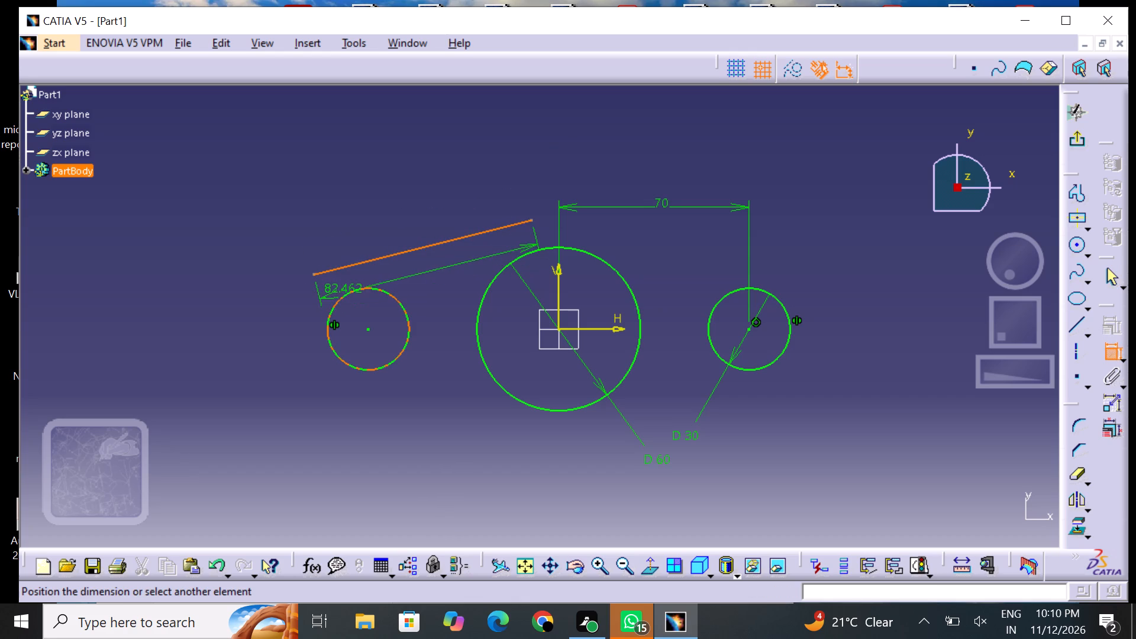
pyautogui.click(344, 292)
pyautogui.rightClick(337, 282)
pyautogui.click(399, 362)
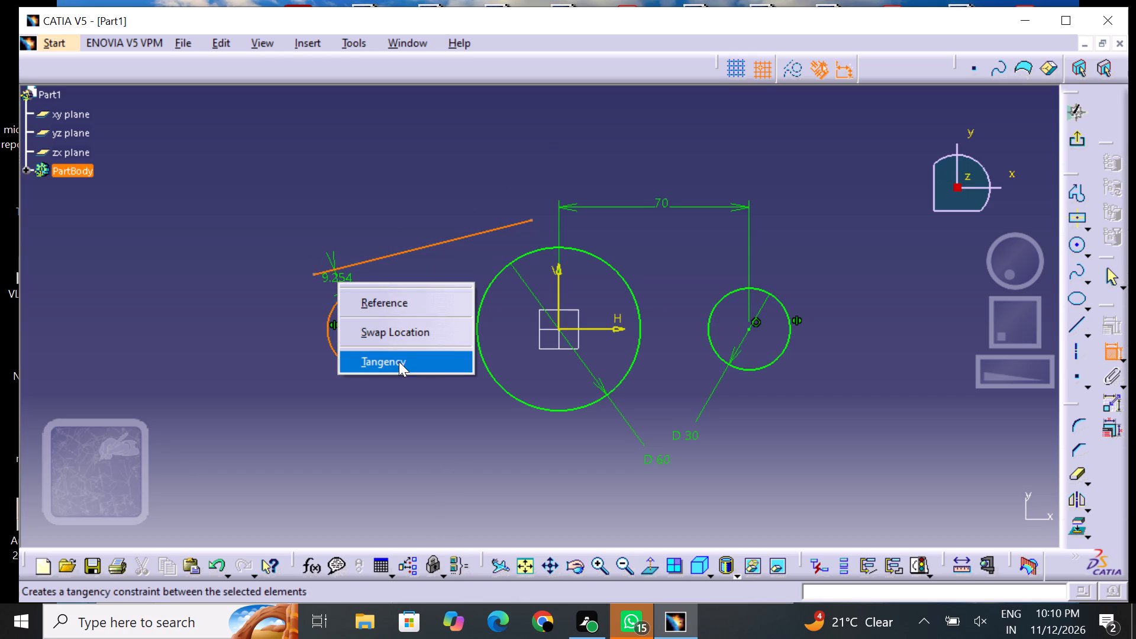
# Apply a tangency constraint between the slanted line and the 60 mm circle.
pyautogui.click(1120, 348)
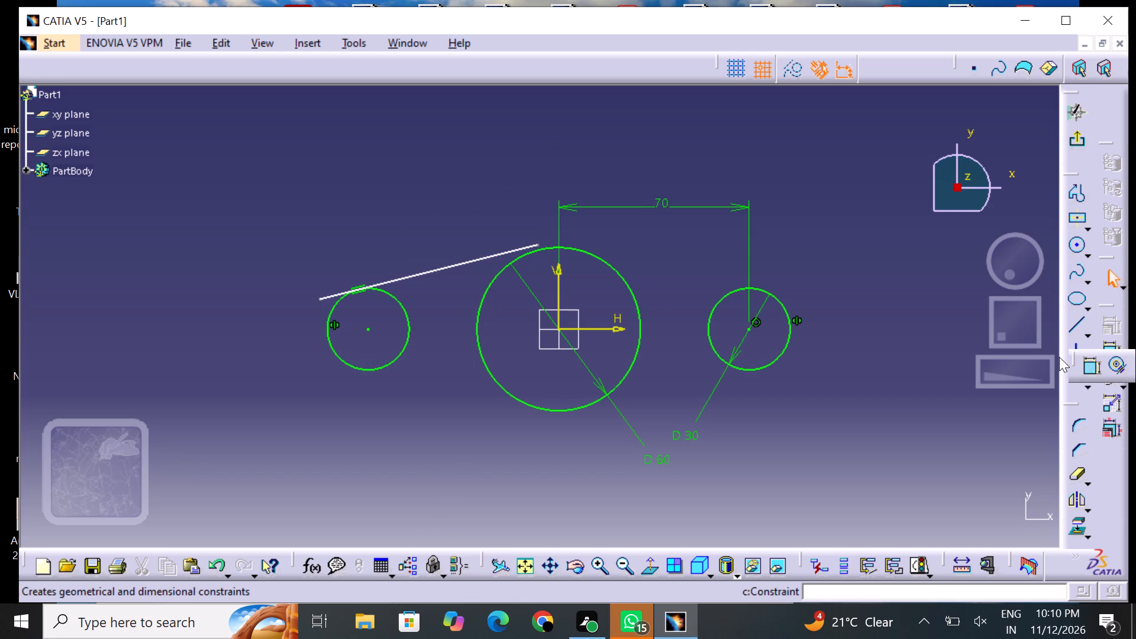
pyautogui.click(1080, 370)
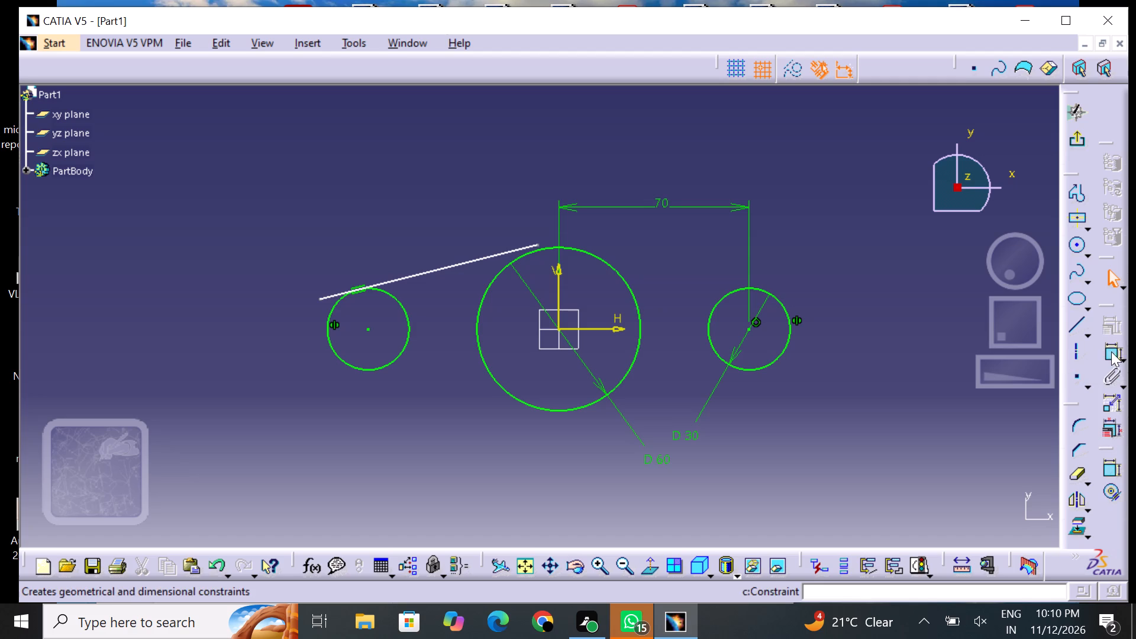
pyautogui.click(1113, 351)
pyautogui.click(534, 241)
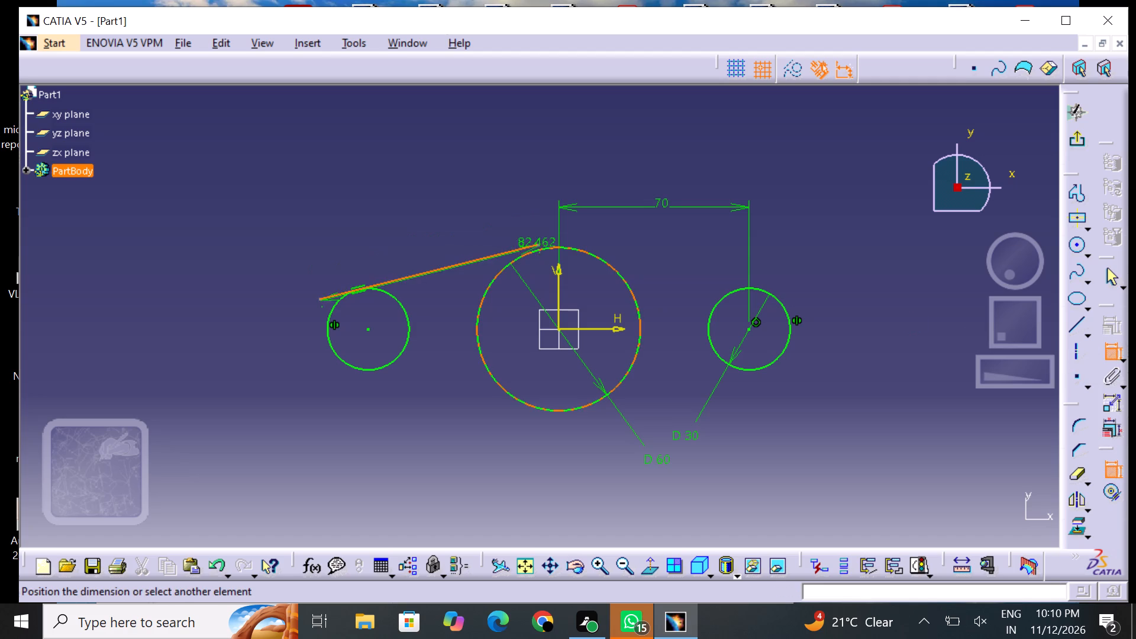
pyautogui.click(551, 248)
pyautogui.rightClick(525, 205)
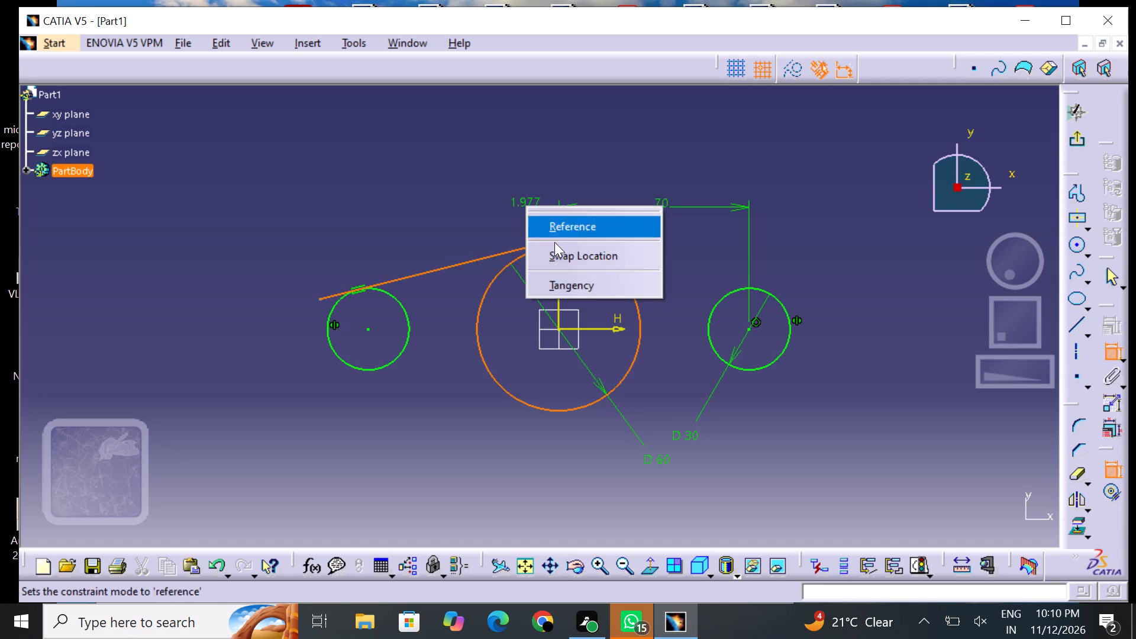
pyautogui.click(590, 285)
pyautogui.click(479, 425)
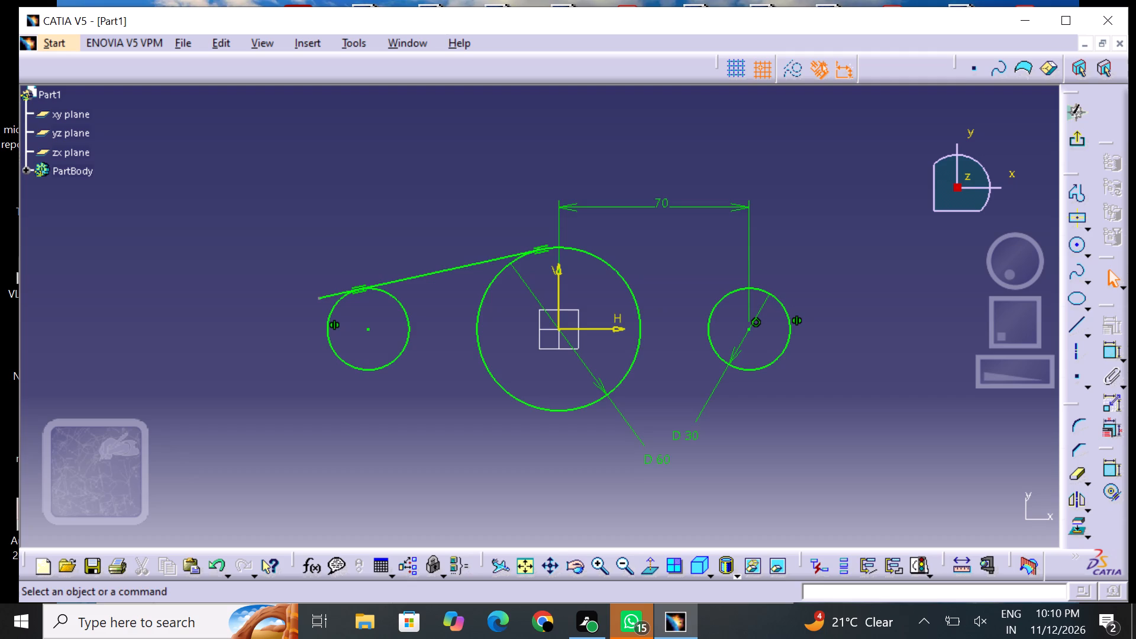
# Draw a slanted line about 95 mm long from above the 60 mm circle down past the dimensioned 30 mm circle, positioned clear above both circles.
pyautogui.moveTo(724, 477); pyautogui.dragTo(706, 454, button='middle')
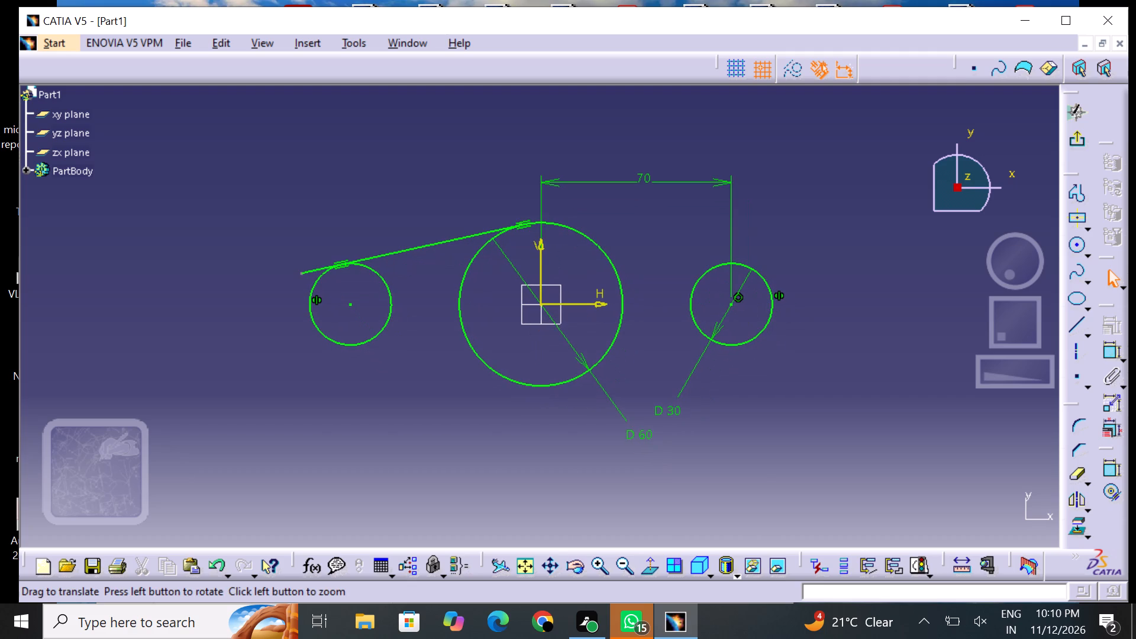
pyautogui.click(1074, 324)
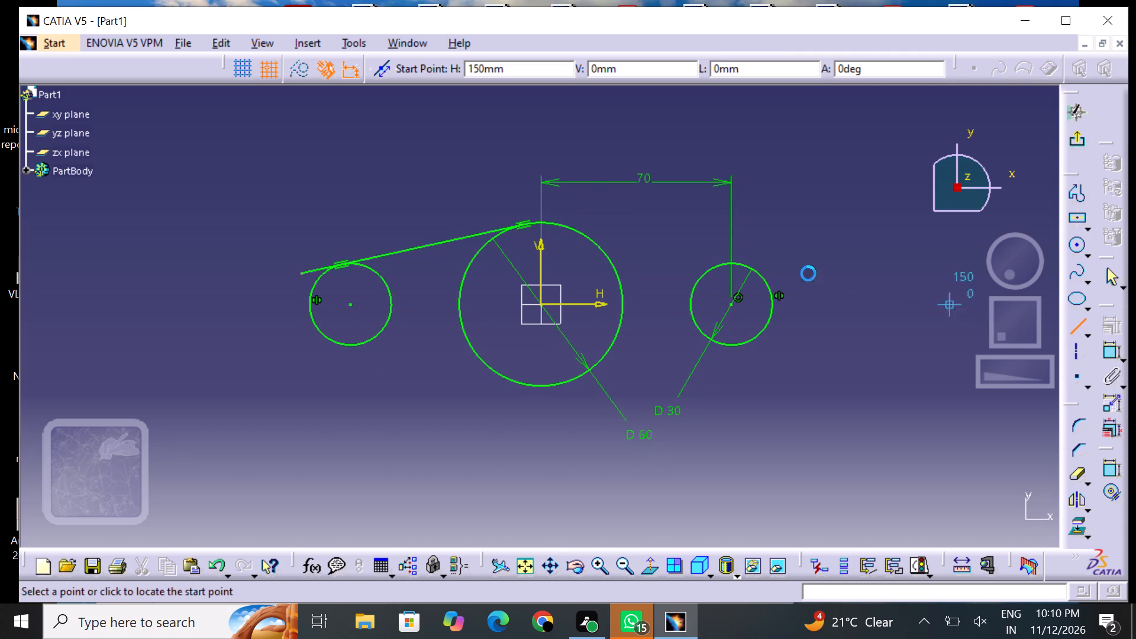
pyautogui.click(529, 191)
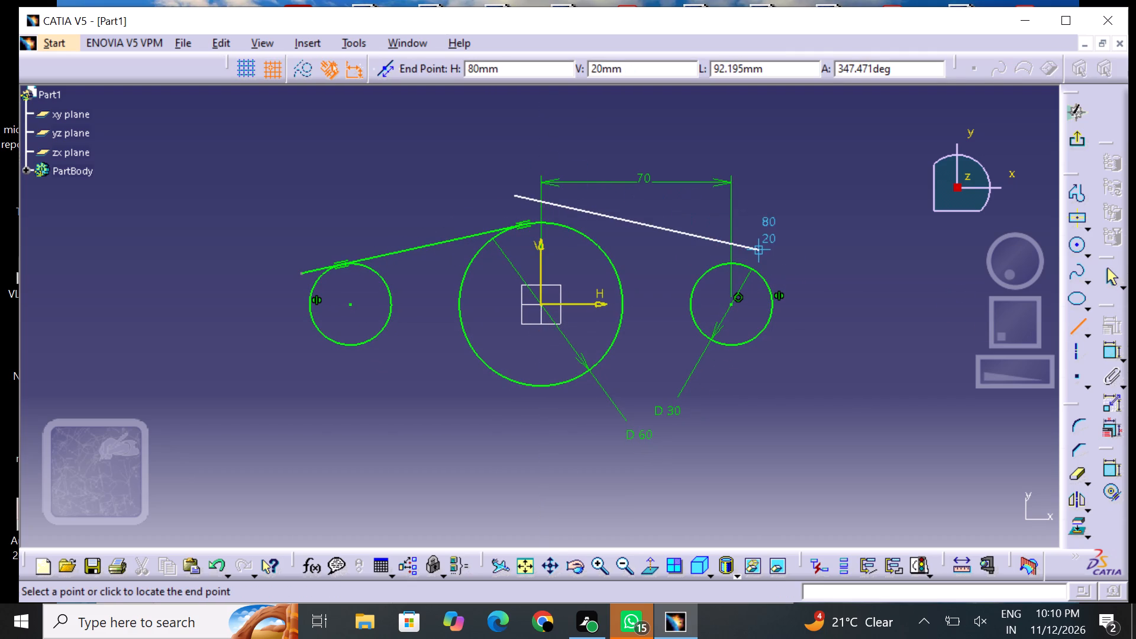
pyautogui.click(773, 264)
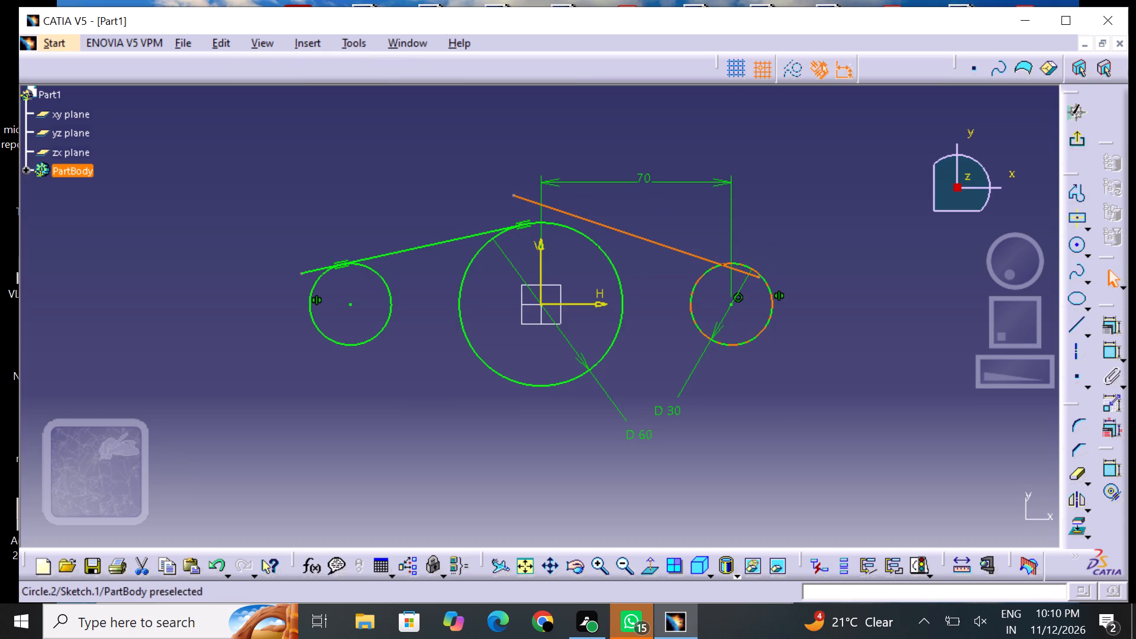
pyautogui.moveTo(711, 263); pyautogui.dragTo(719, 252)
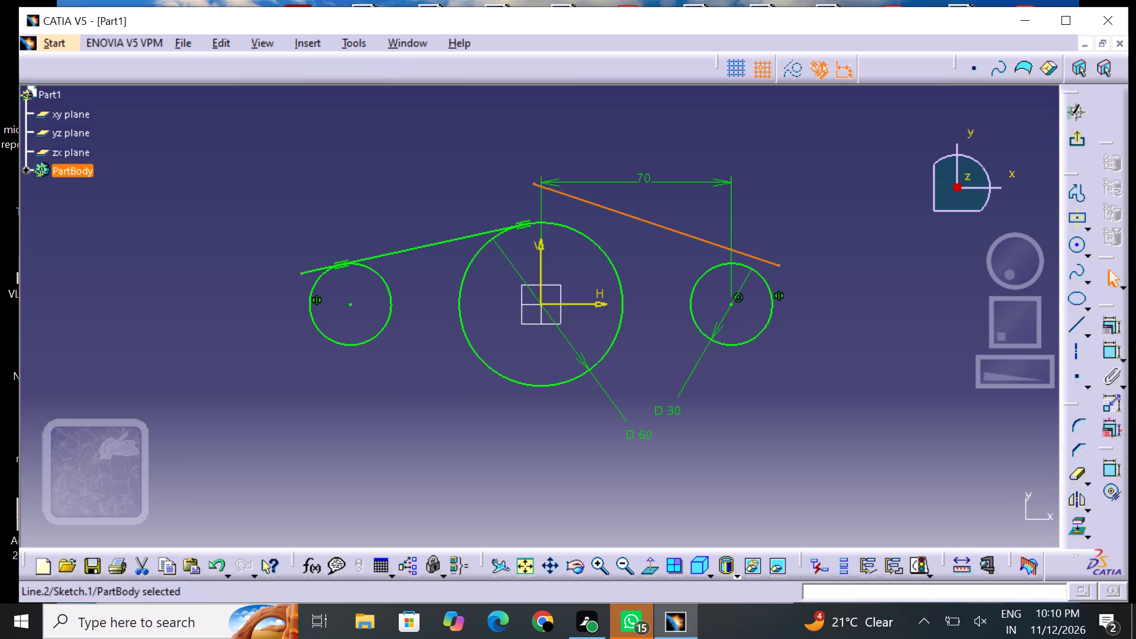
pyautogui.click(819, 241)
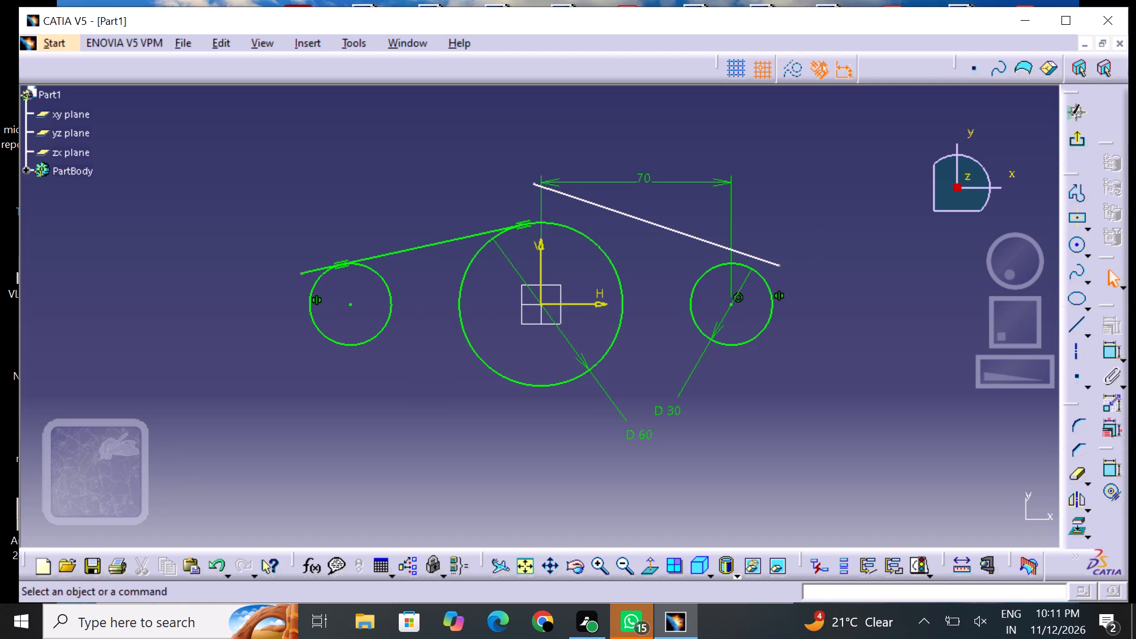
# Apply a tangency constraint between the new slanted line and the dimensioned 30 mm circle on the positive side of the horizontal axis.
pyautogui.click(1108, 346)
pyautogui.click(754, 257)
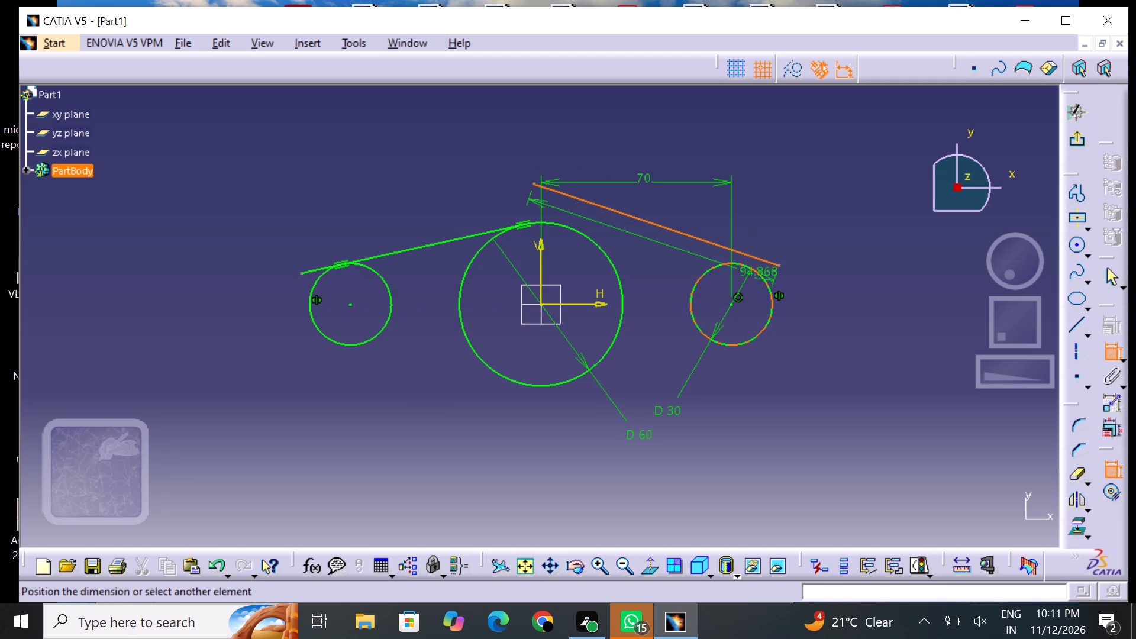
pyautogui.click(759, 277)
pyautogui.rightClick(770, 269)
pyautogui.click(834, 346)
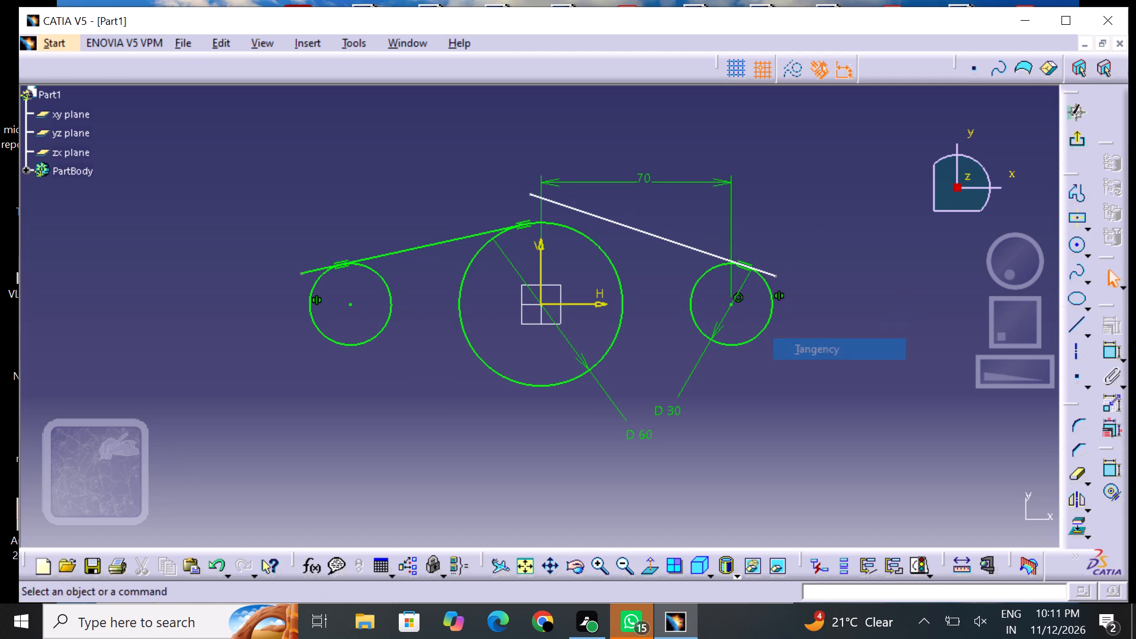
pyautogui.click(834, 372)
# Apply a tangency constraint between the new slanted line and the 60 mm circle.
pyautogui.click(1111, 346)
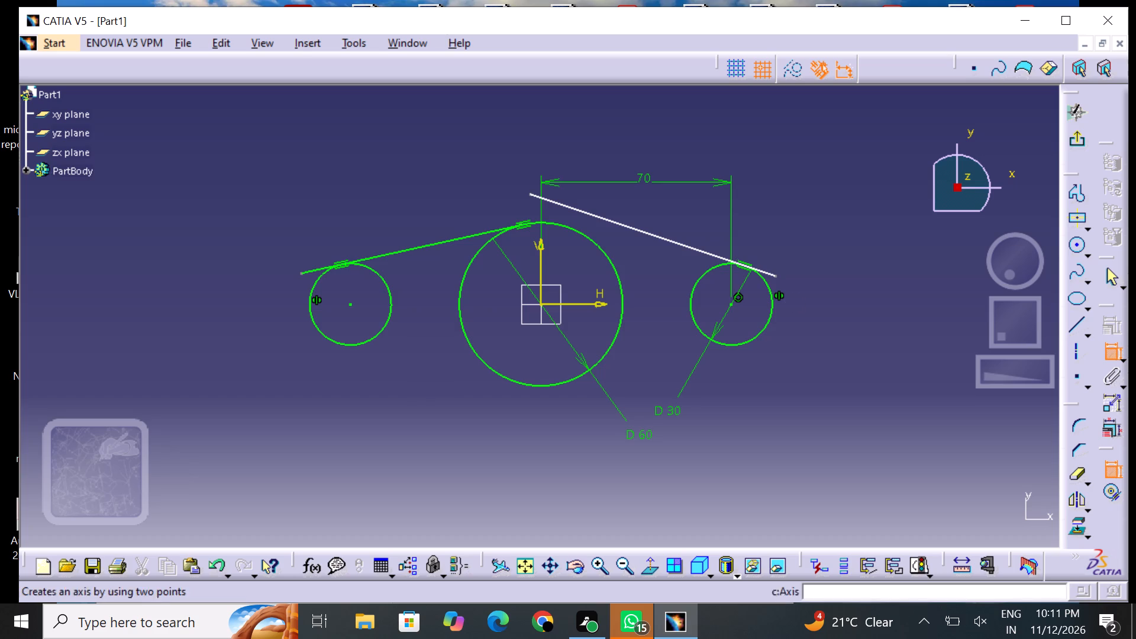
pyautogui.click(557, 203)
pyautogui.click(560, 227)
pyautogui.rightClick(504, 211)
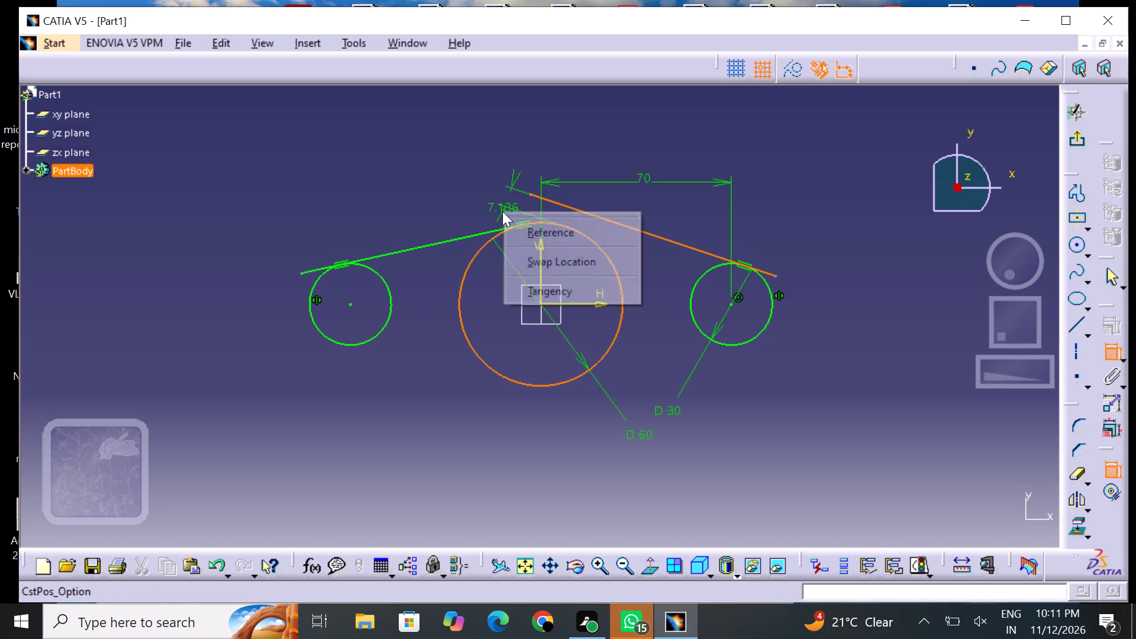
pyautogui.click(566, 286)
pyautogui.click(418, 404)
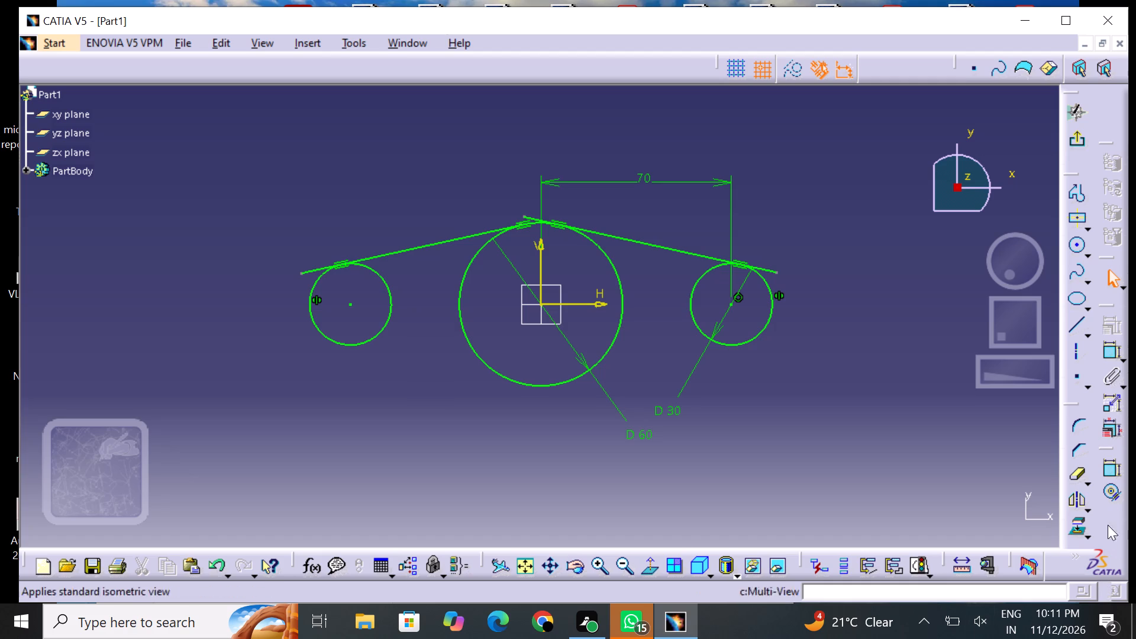
# Quick-trim both overhanging ends of the positive-side tangent line and the outer overhang of the negative-side tangent line.
pyautogui.doubleClick(1082, 475)
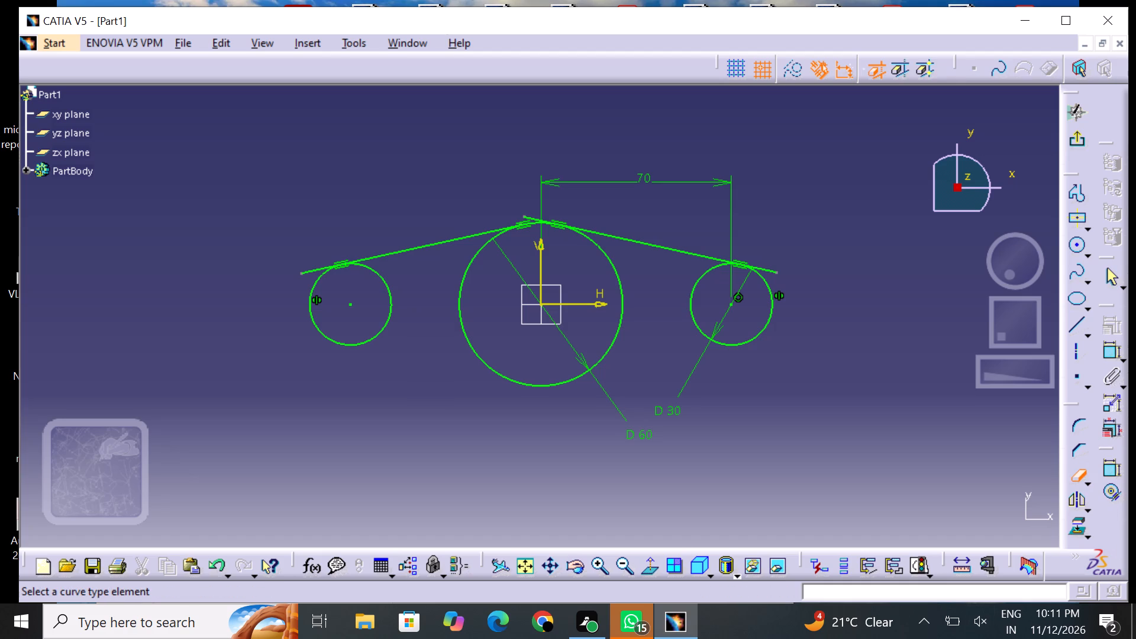
pyautogui.click(772, 272)
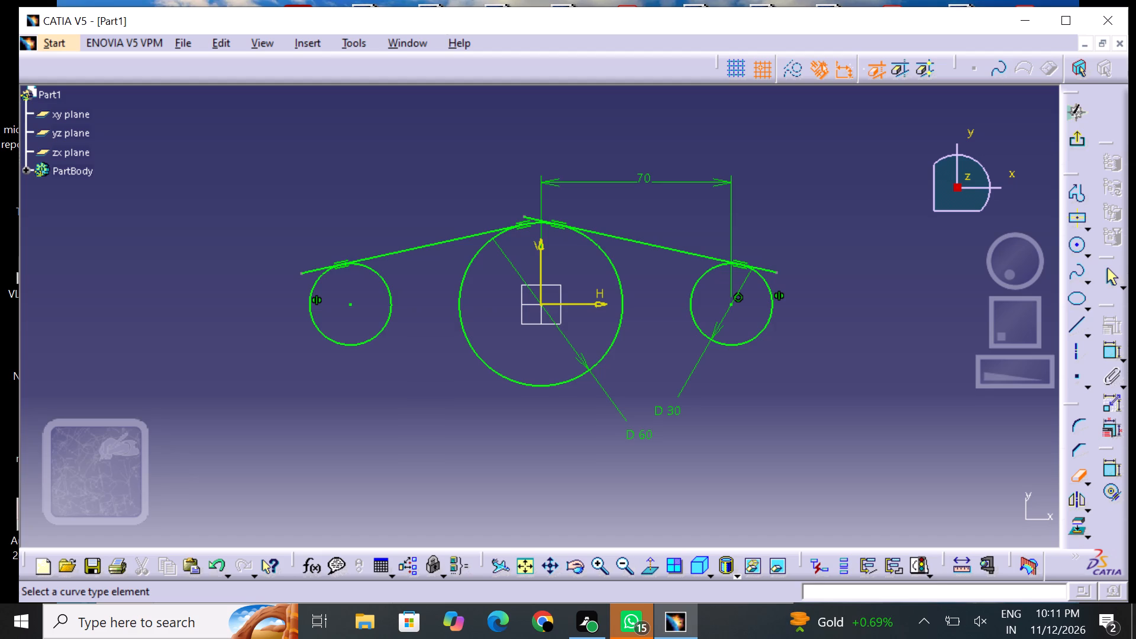
pyautogui.click(774, 273)
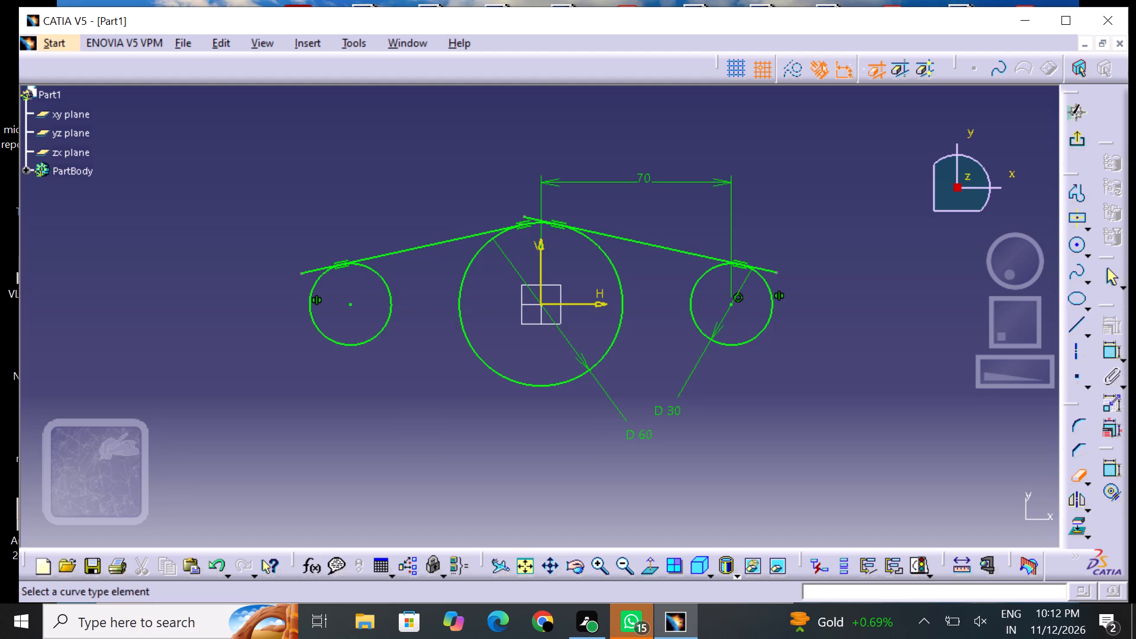
pyautogui.click(770, 271)
pyautogui.click(528, 214)
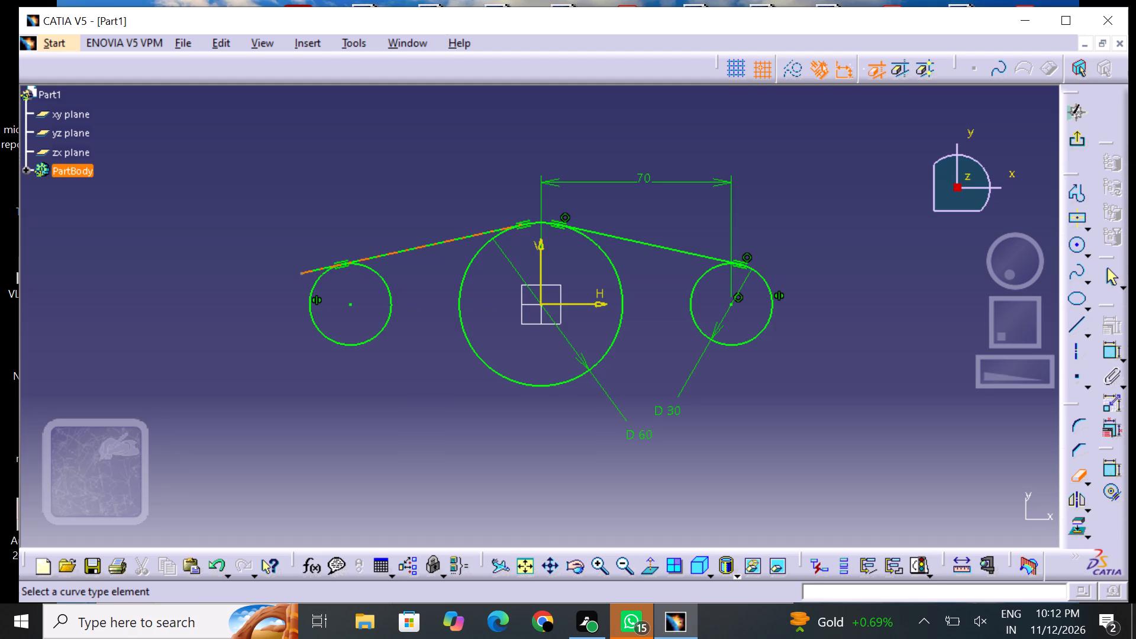
pyautogui.click(318, 270)
# Examine the trimmed line ends at the tangency points near the top of the 60 mm circle up close.
pyautogui.tripleClick(601, 567)
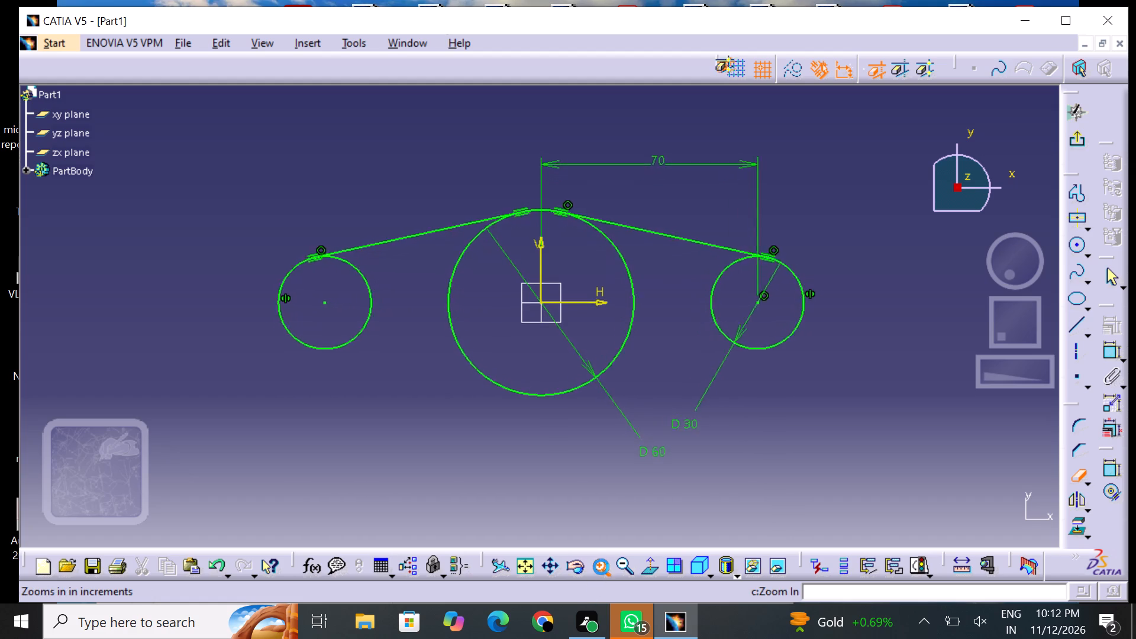
pyautogui.tripleClick(601, 567)
pyautogui.tripleClick(601, 567)
pyautogui.tripleClick(601, 568)
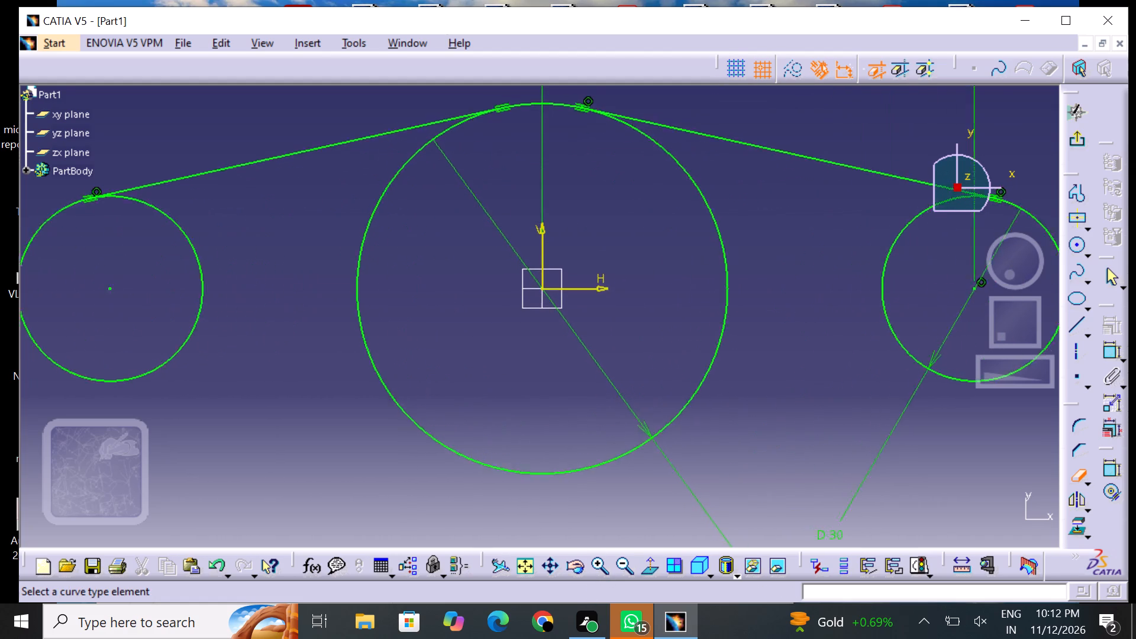
pyautogui.scroll(1, 615, 279)
pyautogui.moveTo(615, 279); pyautogui.dragTo(573, 420, button='middle')
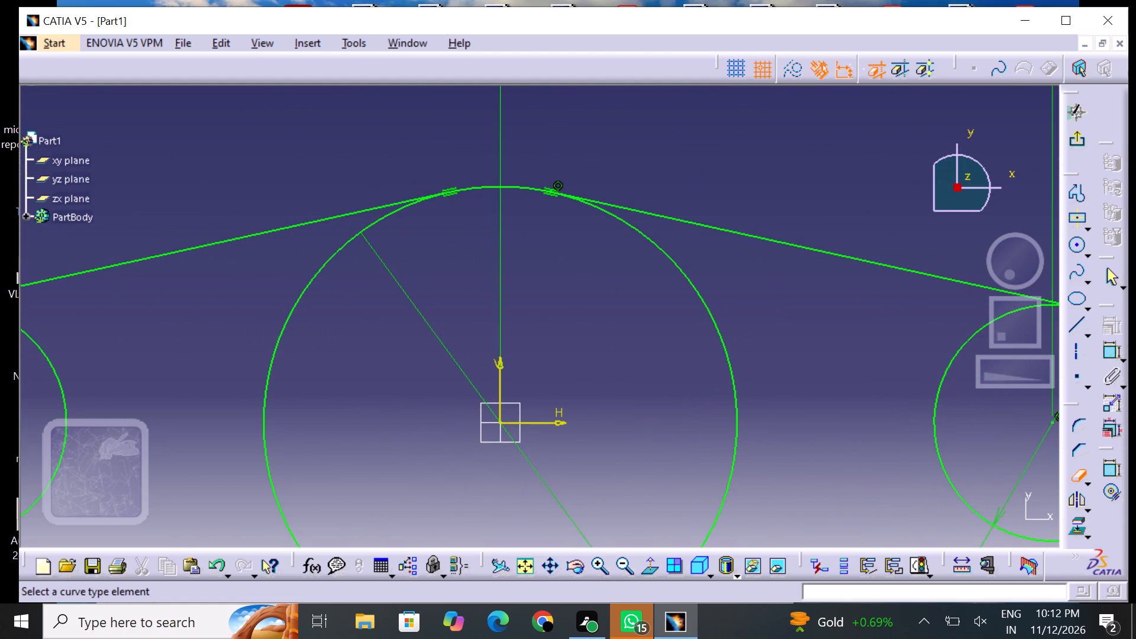
pyautogui.tripleClick(598, 571)
pyautogui.doubleClick(599, 570)
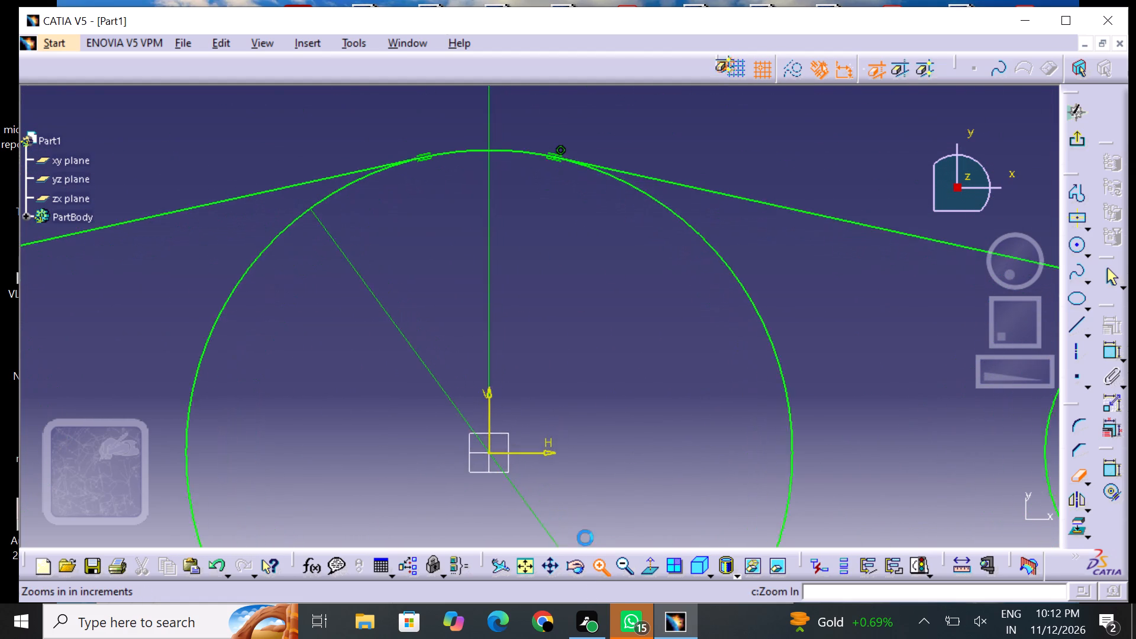
pyautogui.moveTo(451, 241); pyautogui.dragTo(463, 346, button='middle')
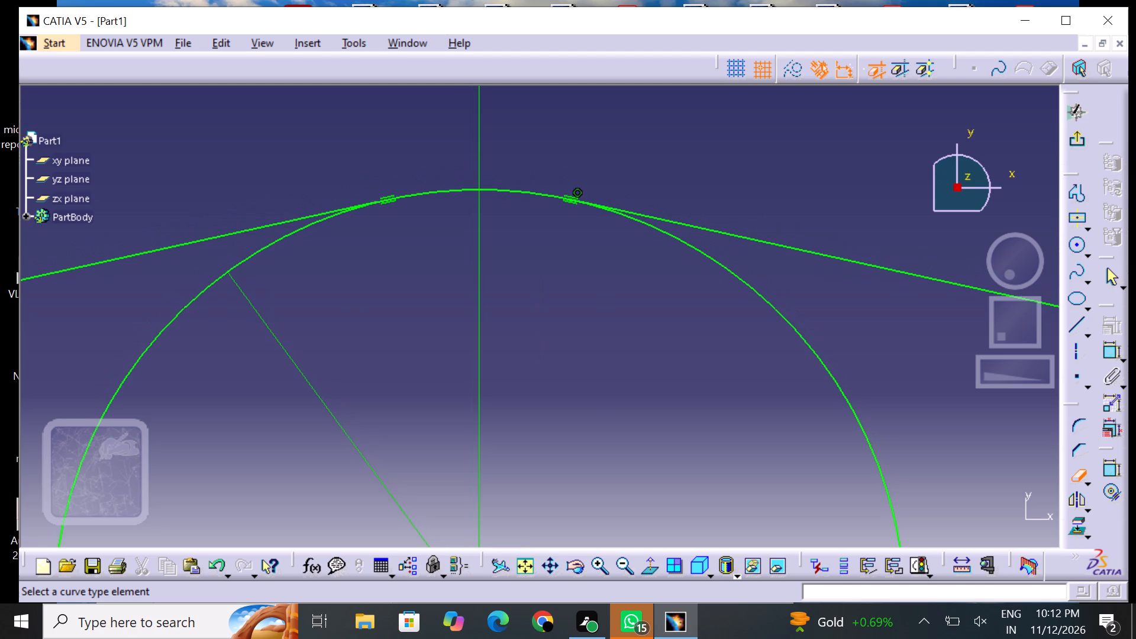
pyautogui.click(529, 566)
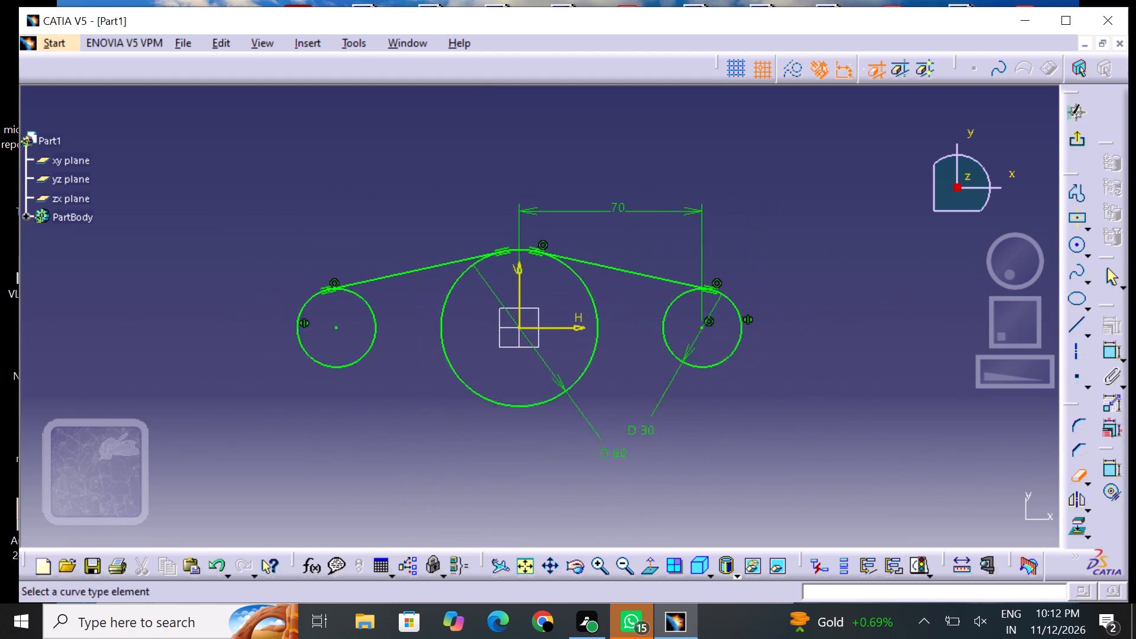
pyautogui.click(1074, 480)
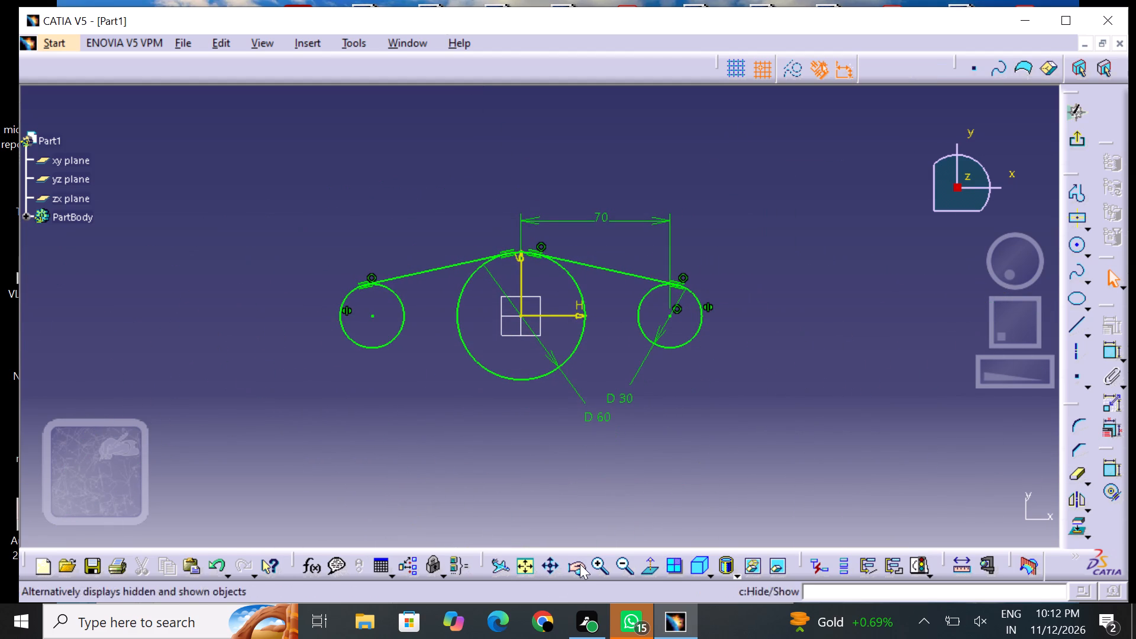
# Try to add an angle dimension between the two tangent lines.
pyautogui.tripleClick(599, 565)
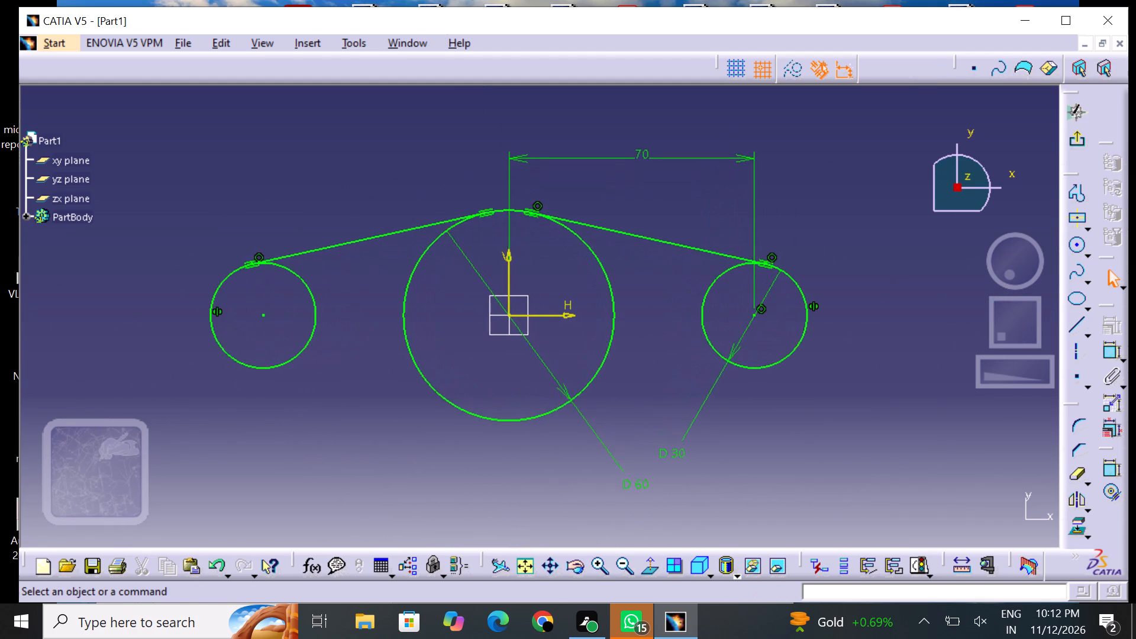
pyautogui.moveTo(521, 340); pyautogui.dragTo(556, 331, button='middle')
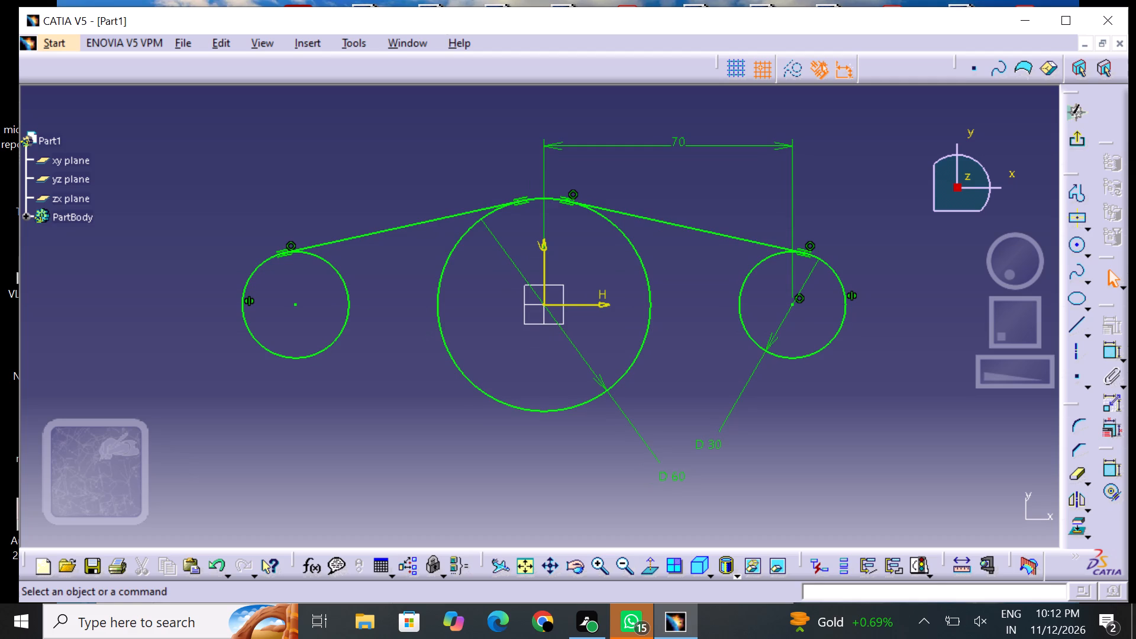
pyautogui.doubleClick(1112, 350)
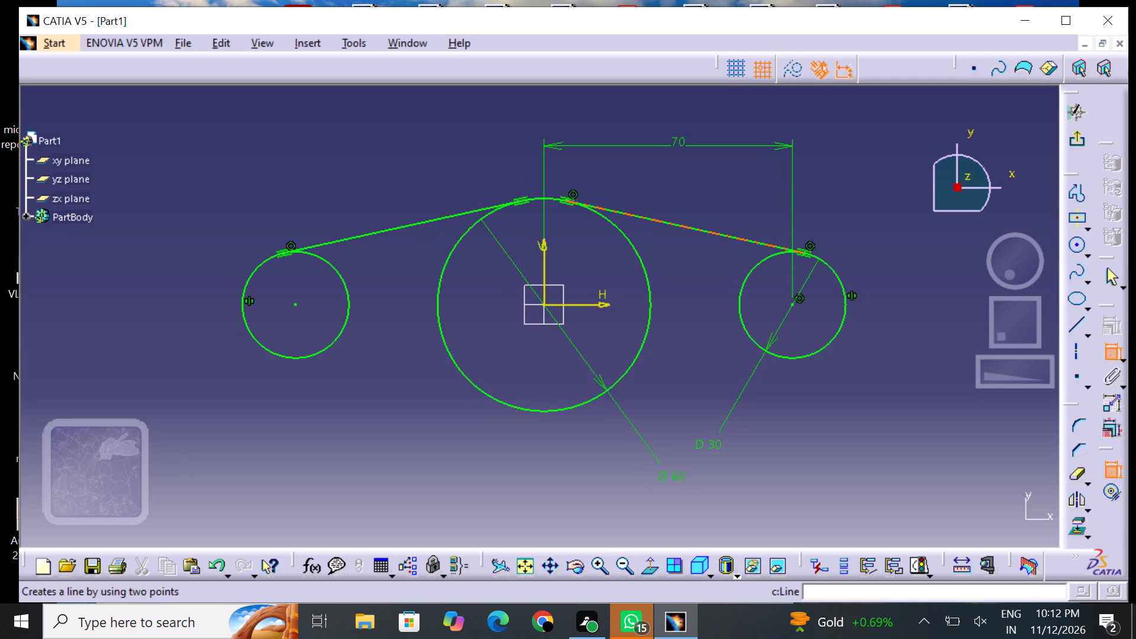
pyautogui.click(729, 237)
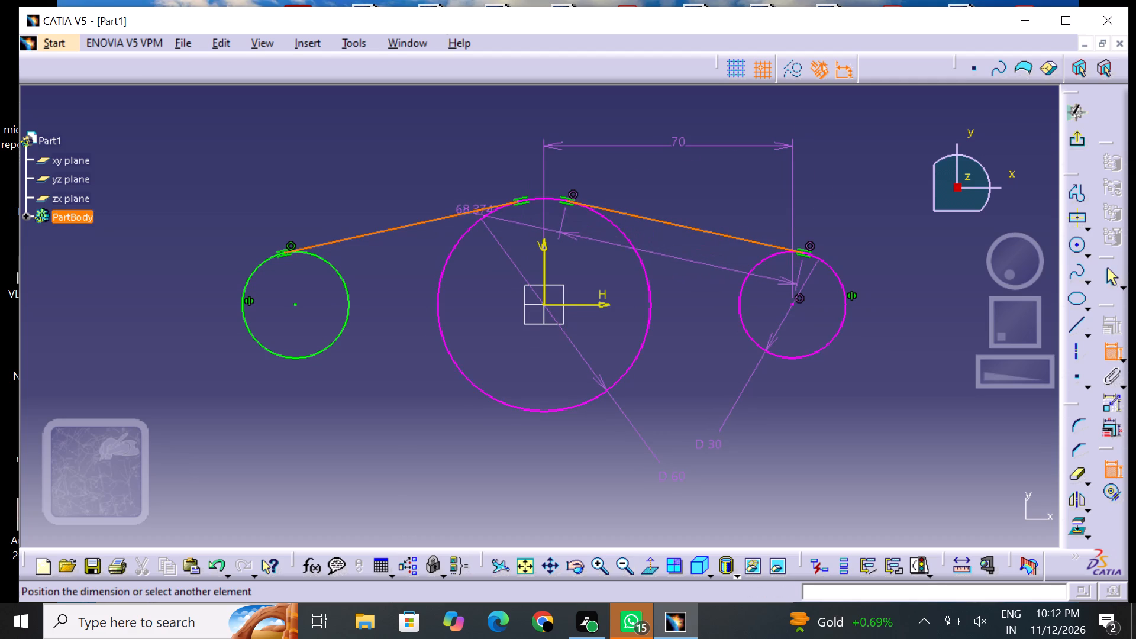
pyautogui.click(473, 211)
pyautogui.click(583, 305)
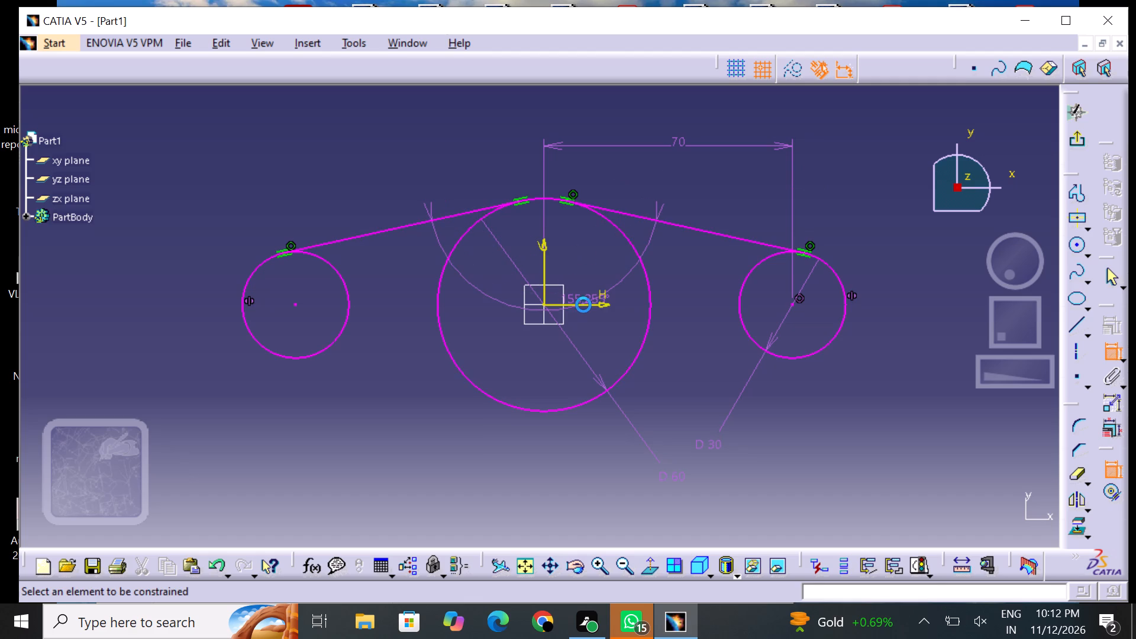
# Undo the angle dimension between the two tangent lines.
pyautogui.hotkey('ctrl', 'z')
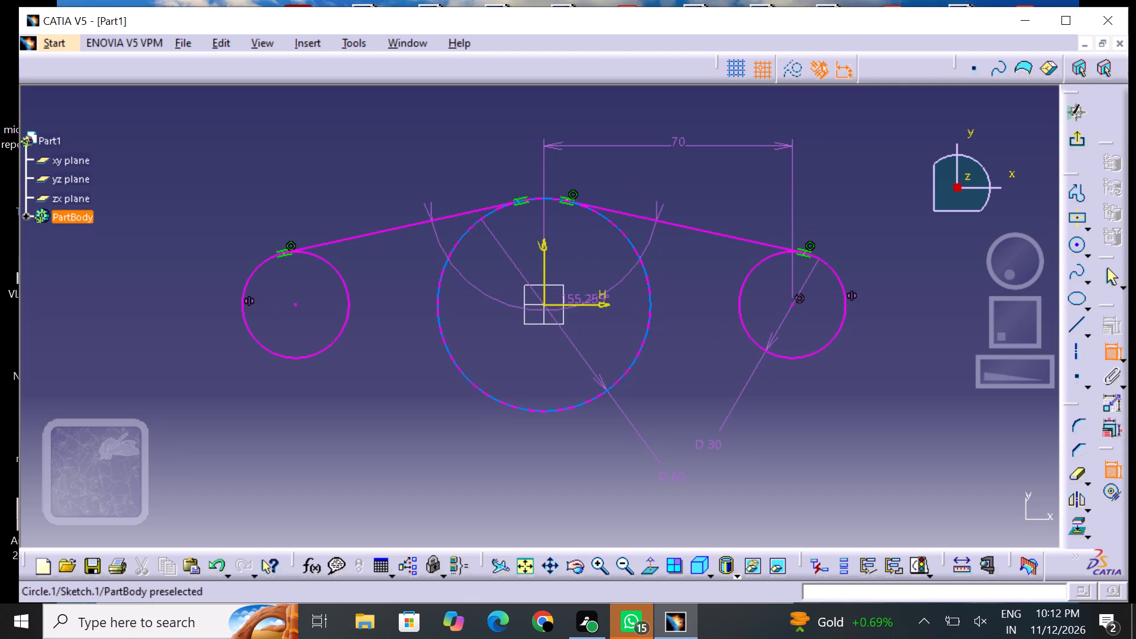
pyautogui.hotkey('ctrl', 'z')
pyautogui.hotkey('ctrl', 'z')
pyautogui.hotkey('ctrl', 'z')
pyautogui.hotkey('ctrl', 'z')
pyautogui.hotkey('ctrl', 'z')
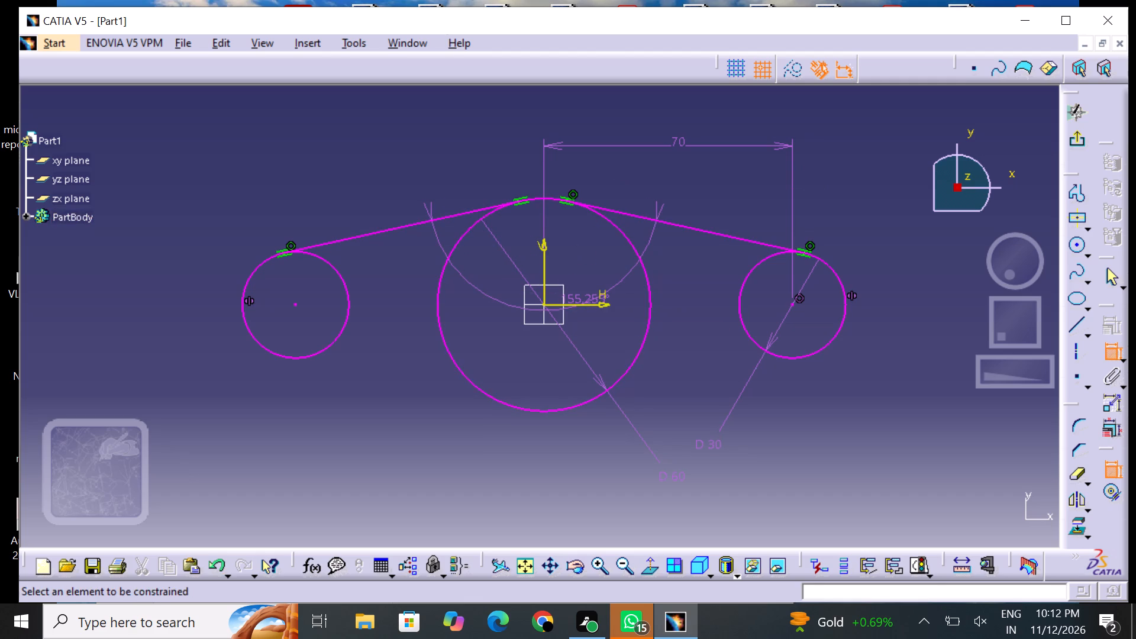
pyautogui.click(1118, 357)
pyautogui.click(1112, 356)
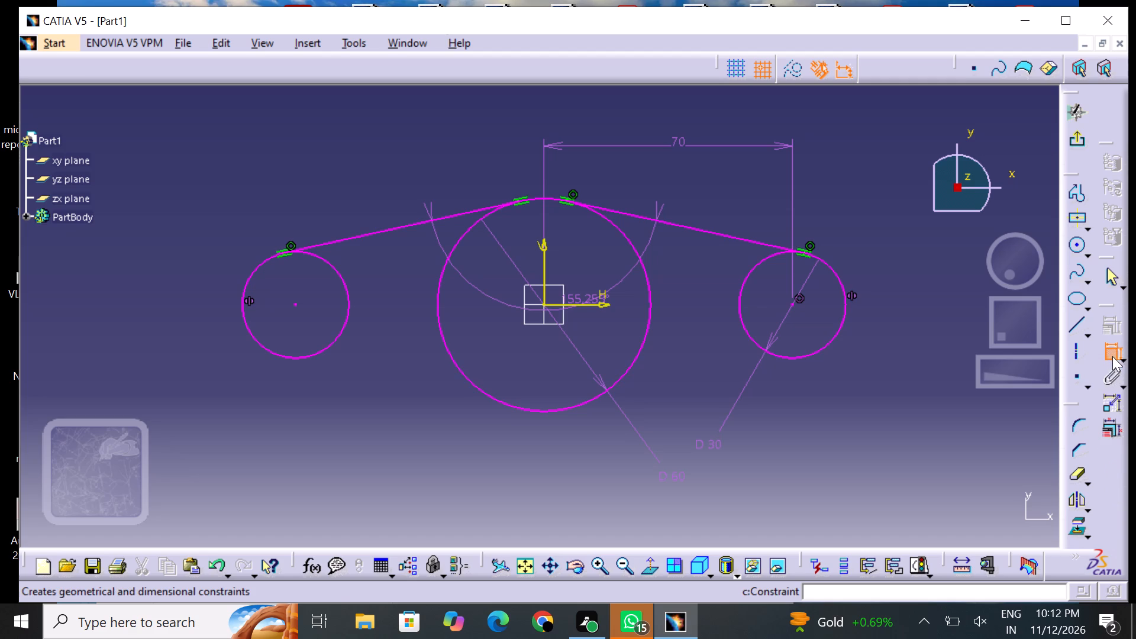
pyautogui.click(1111, 354)
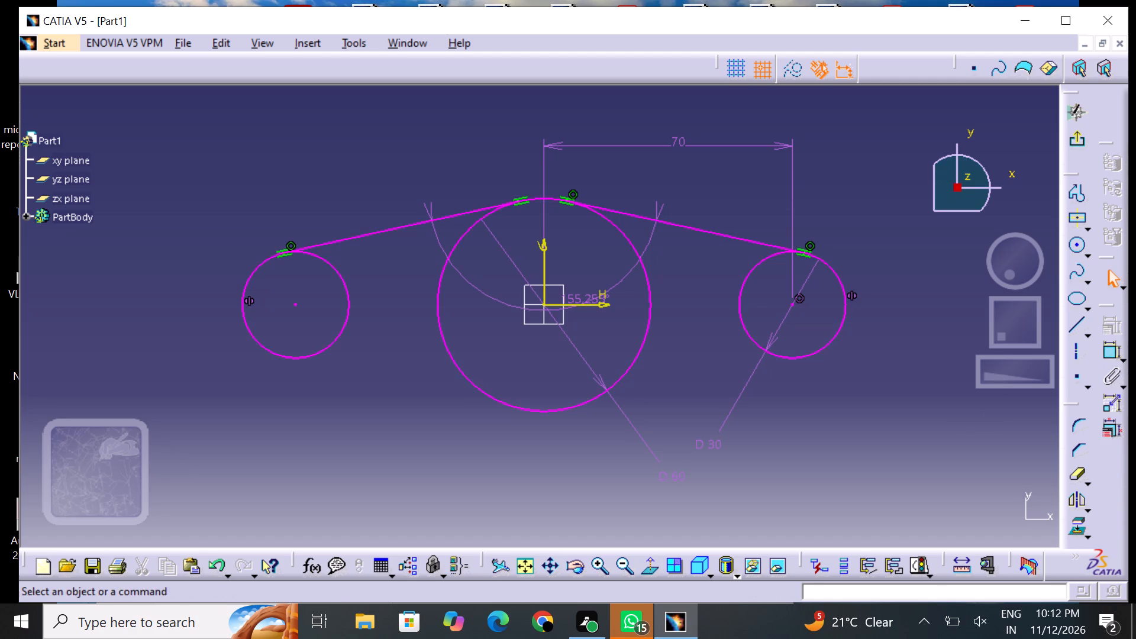
pyautogui.hotkey('ctrl', 'z')
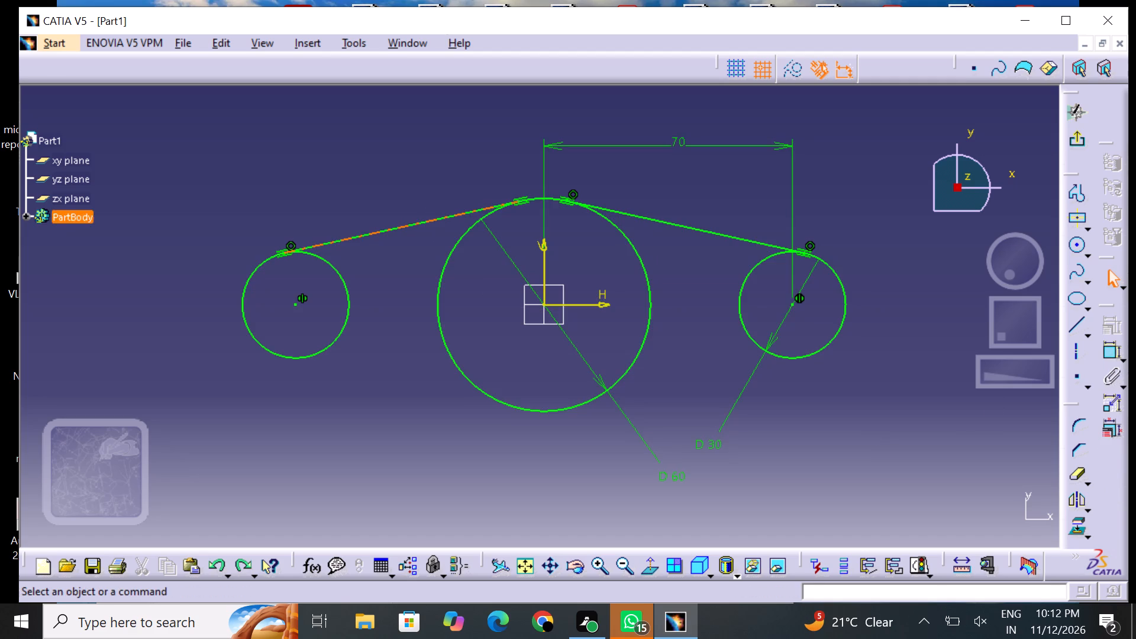
# Mirror the negative-side tangent line and the positive-side tangent line about the horizontal sketch axis.
pyautogui.click(425, 224)
pyautogui.click(425, 221)
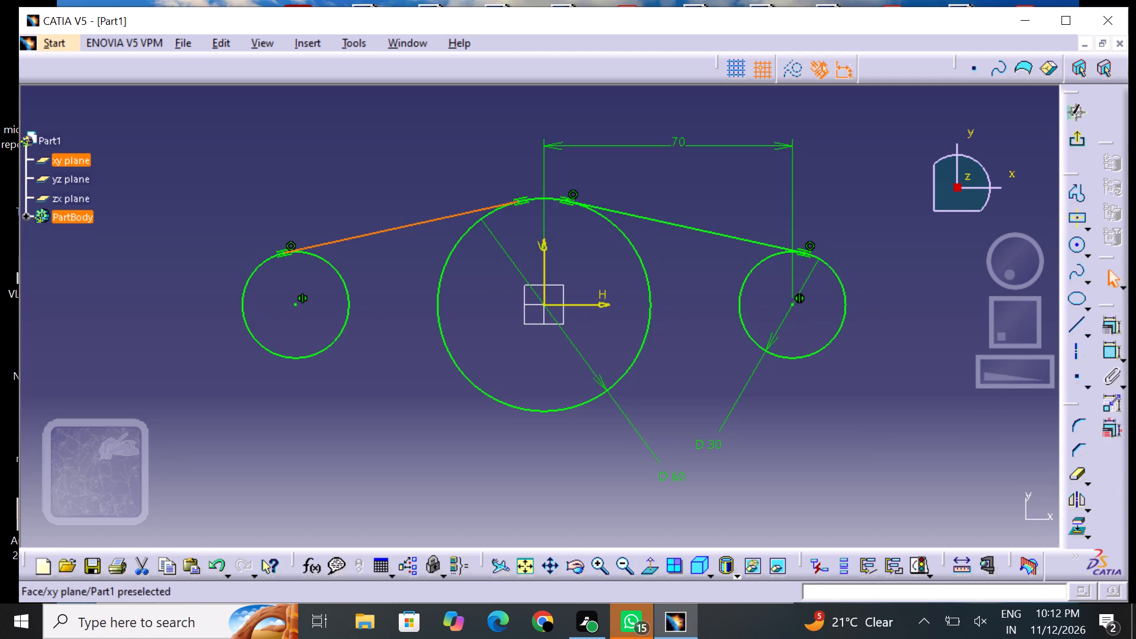
pyautogui.click(1082, 506)
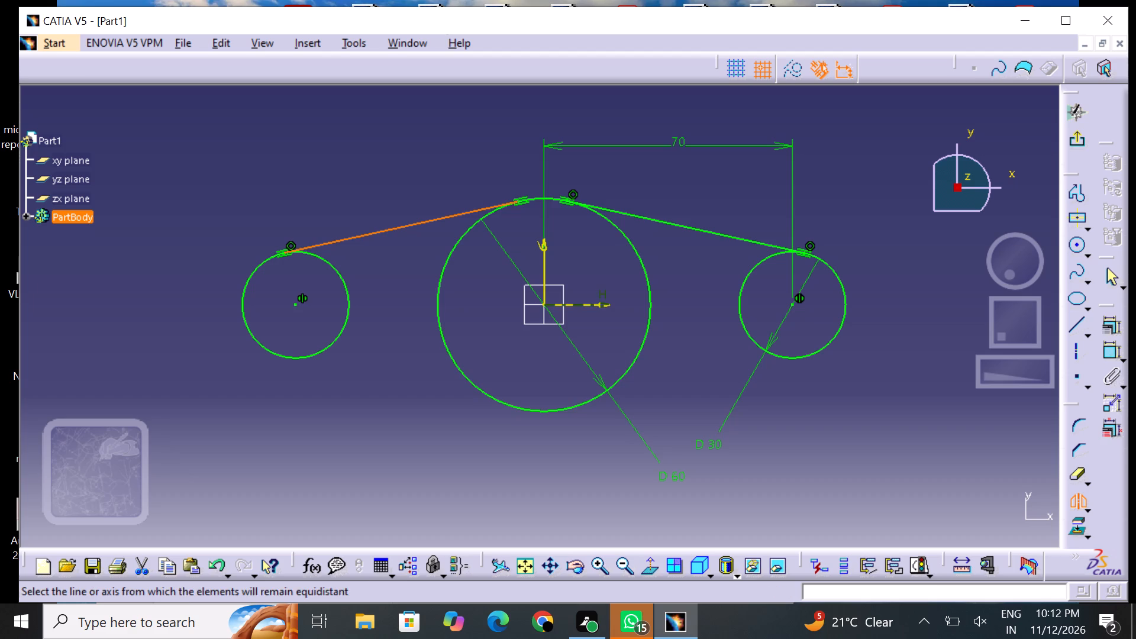
pyautogui.click(585, 306)
pyautogui.click(860, 431)
pyautogui.click(730, 235)
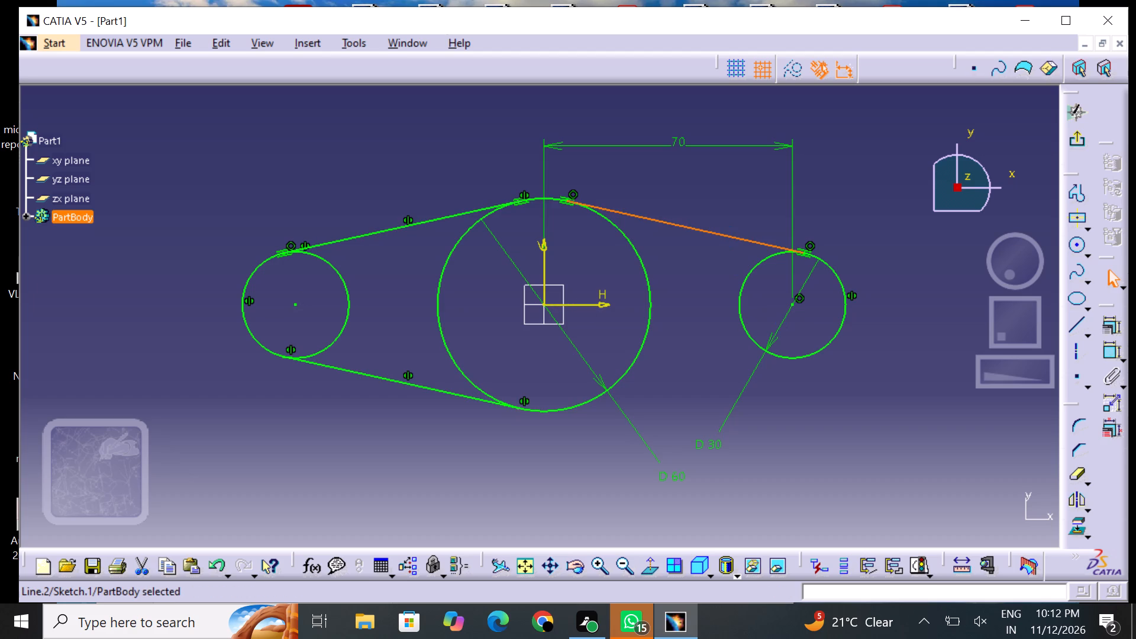
pyautogui.click(1075, 498)
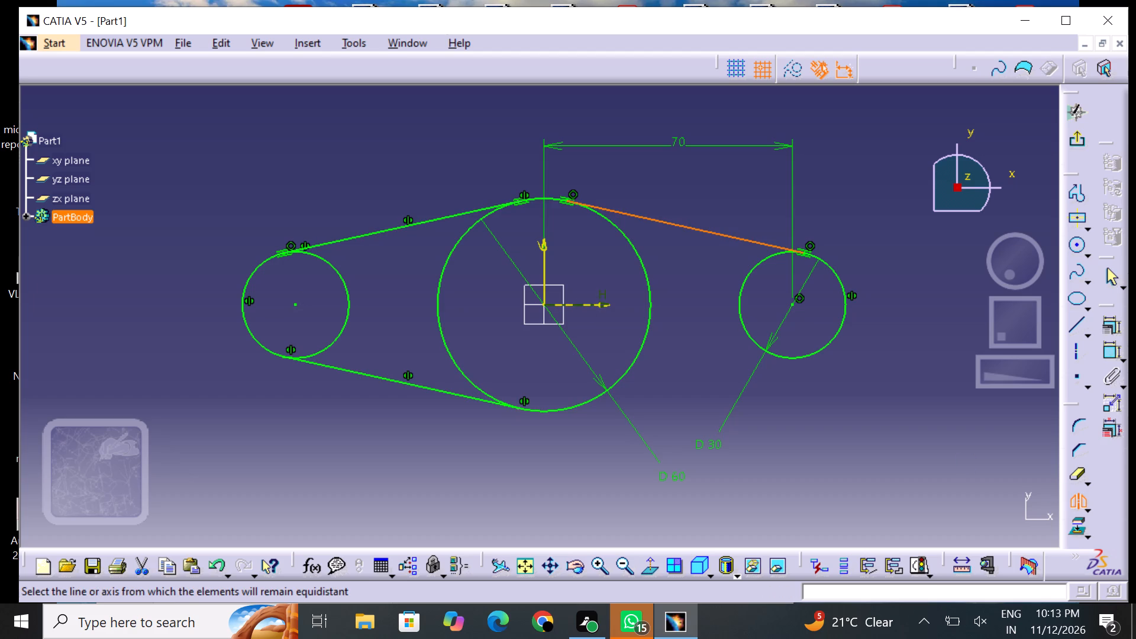
pyautogui.click(585, 303)
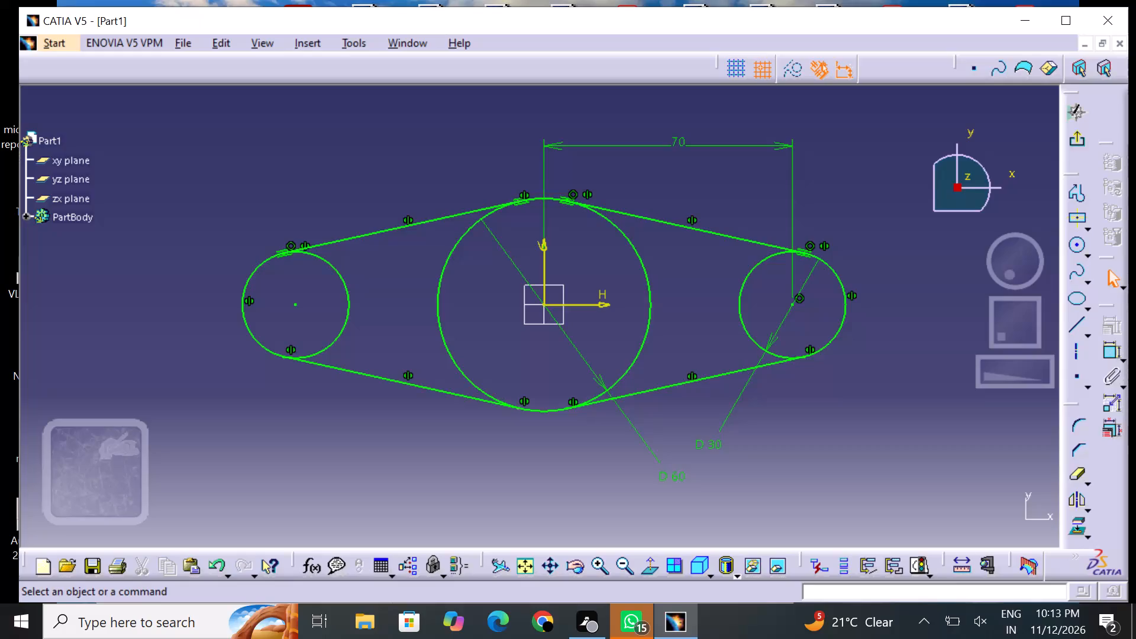
# Quick-trim the inner arc of the positive-side 30 mm circle between its two tangent lines.
pyautogui.doubleClick(1073, 479)
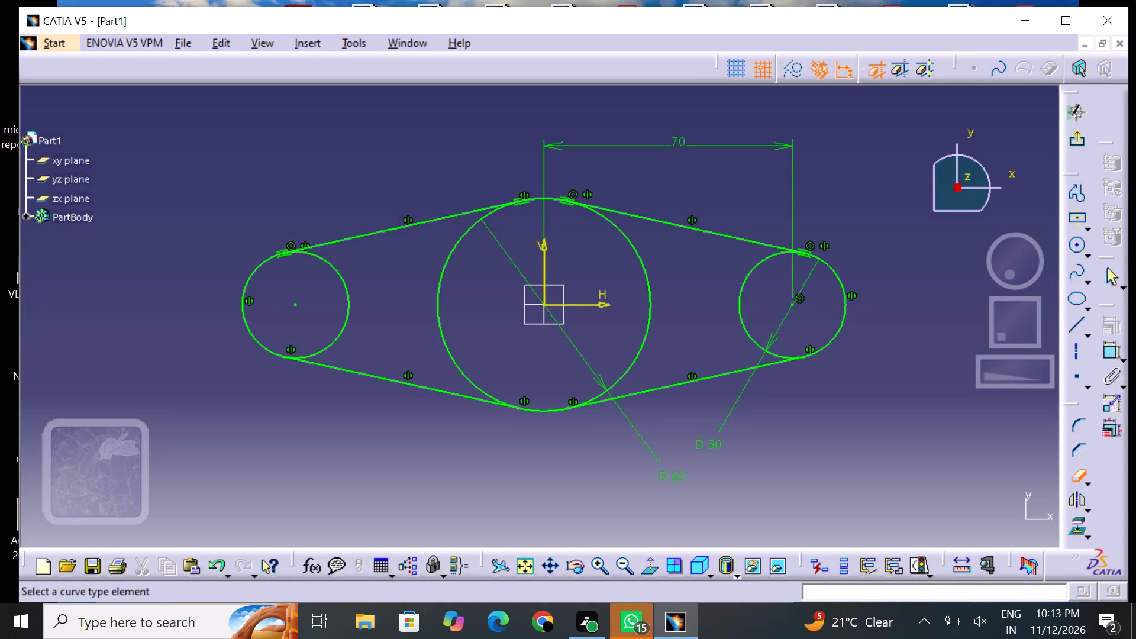
pyautogui.click(738, 304)
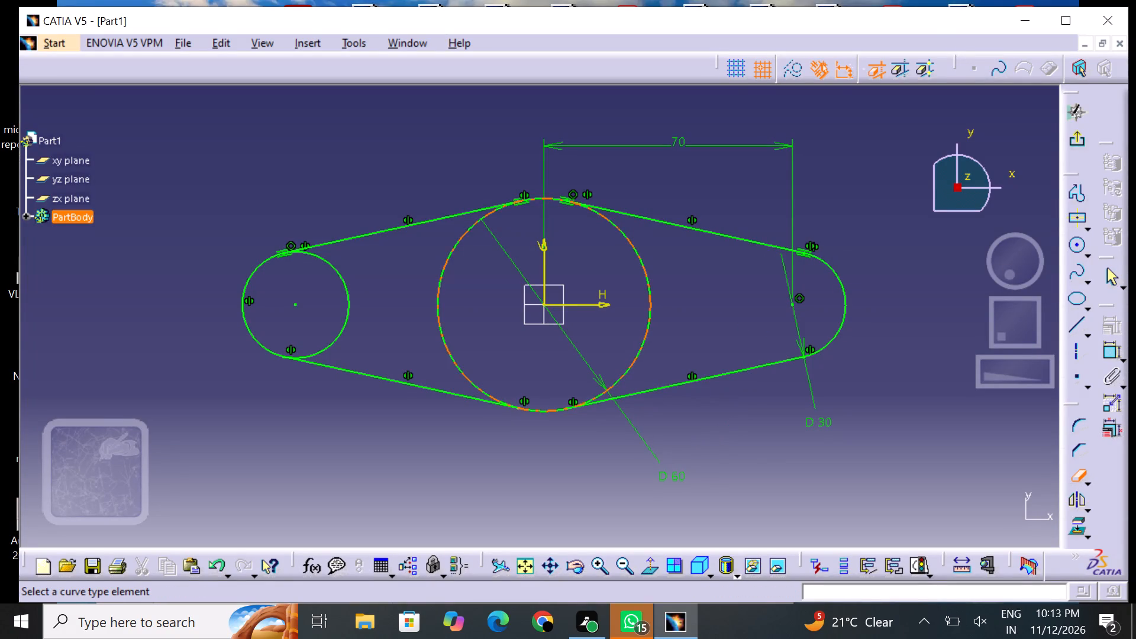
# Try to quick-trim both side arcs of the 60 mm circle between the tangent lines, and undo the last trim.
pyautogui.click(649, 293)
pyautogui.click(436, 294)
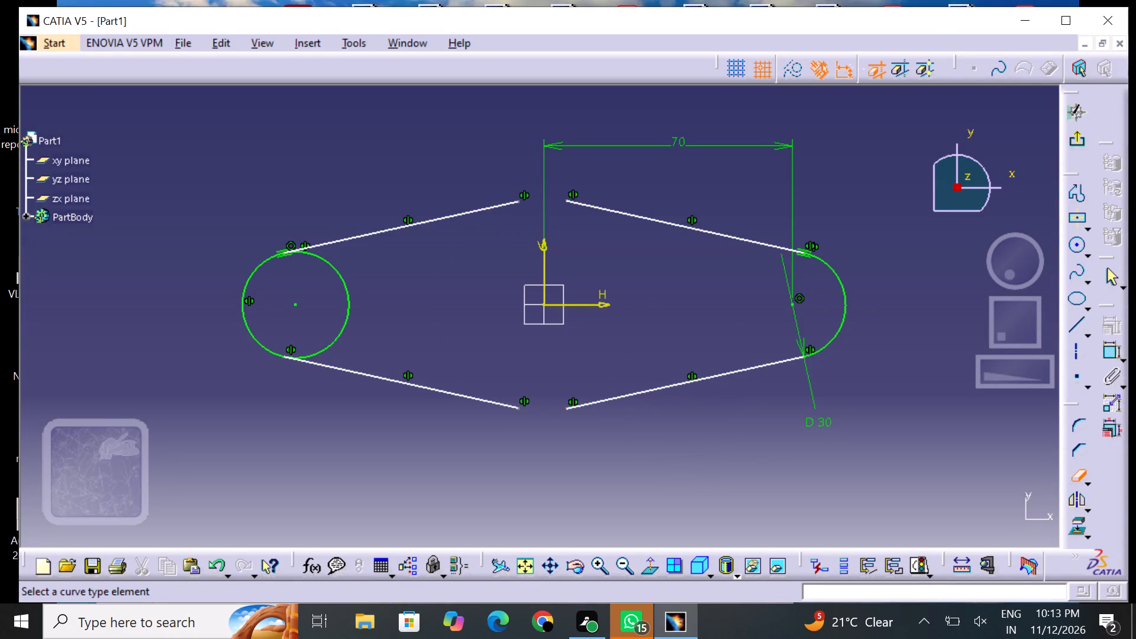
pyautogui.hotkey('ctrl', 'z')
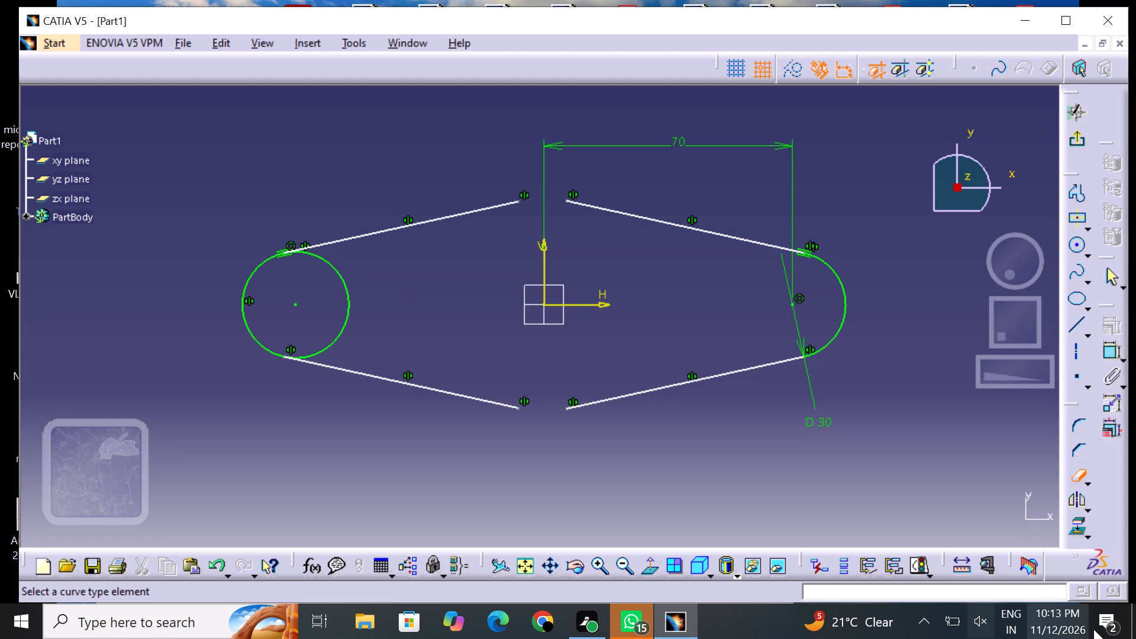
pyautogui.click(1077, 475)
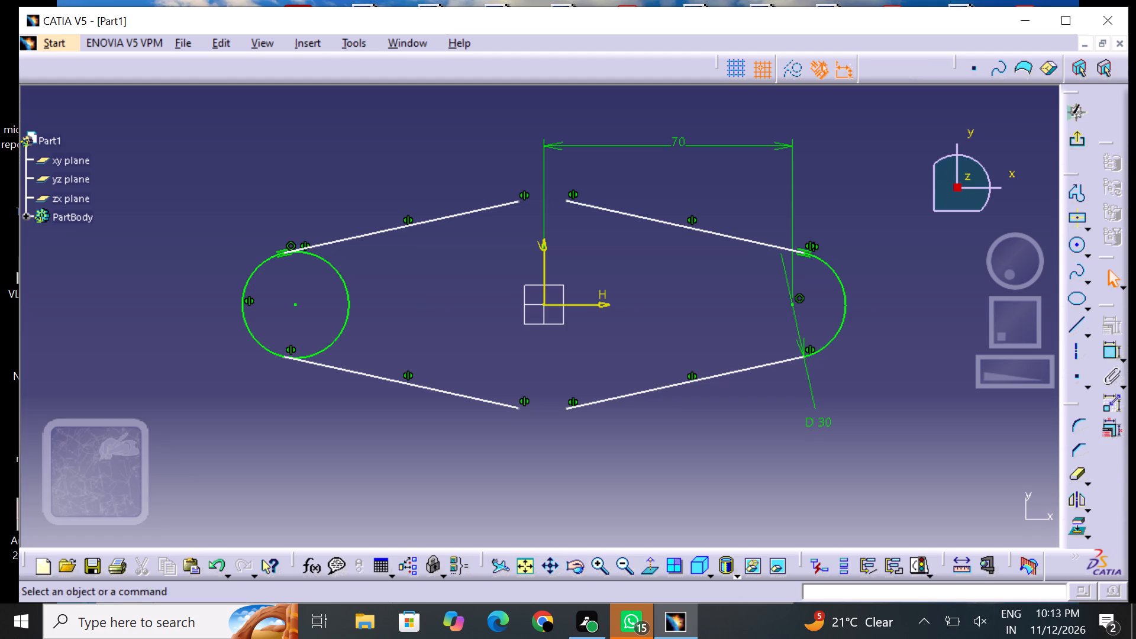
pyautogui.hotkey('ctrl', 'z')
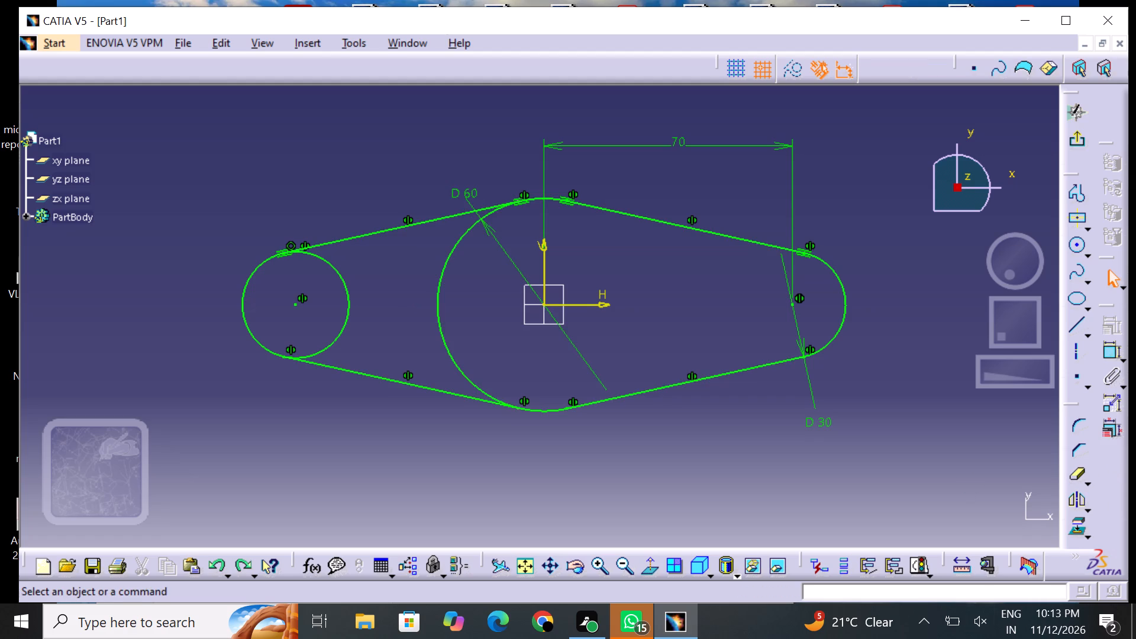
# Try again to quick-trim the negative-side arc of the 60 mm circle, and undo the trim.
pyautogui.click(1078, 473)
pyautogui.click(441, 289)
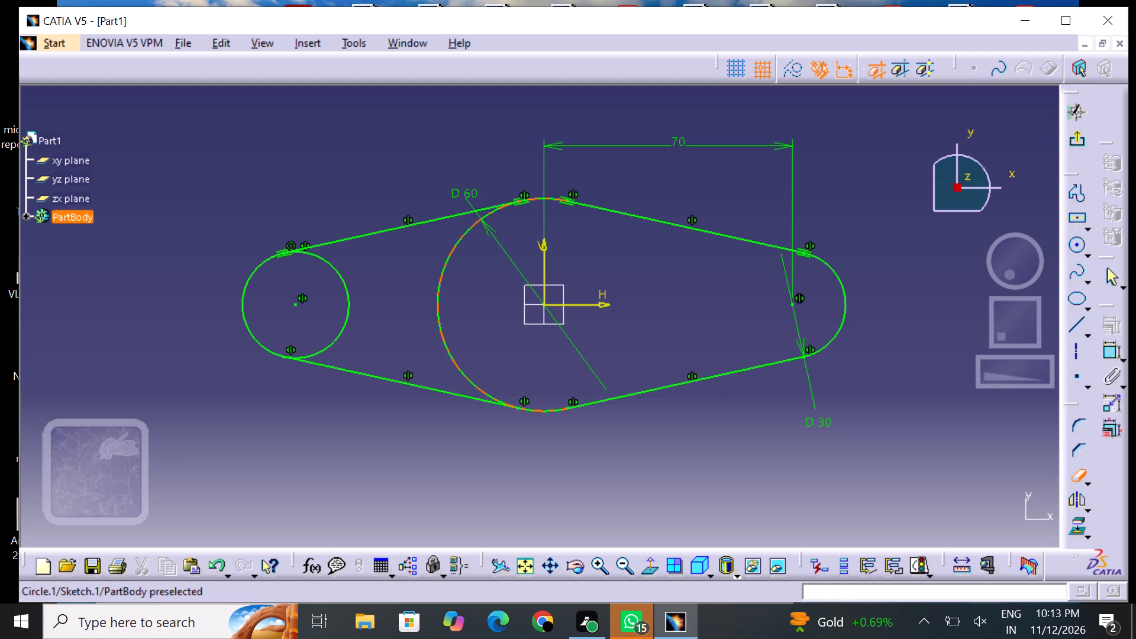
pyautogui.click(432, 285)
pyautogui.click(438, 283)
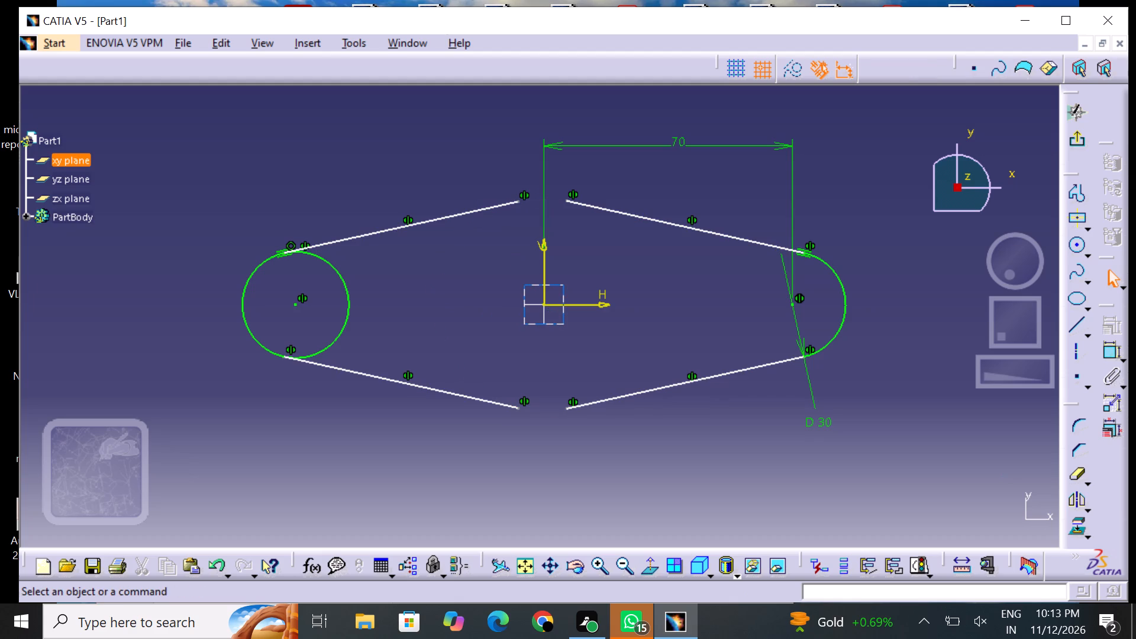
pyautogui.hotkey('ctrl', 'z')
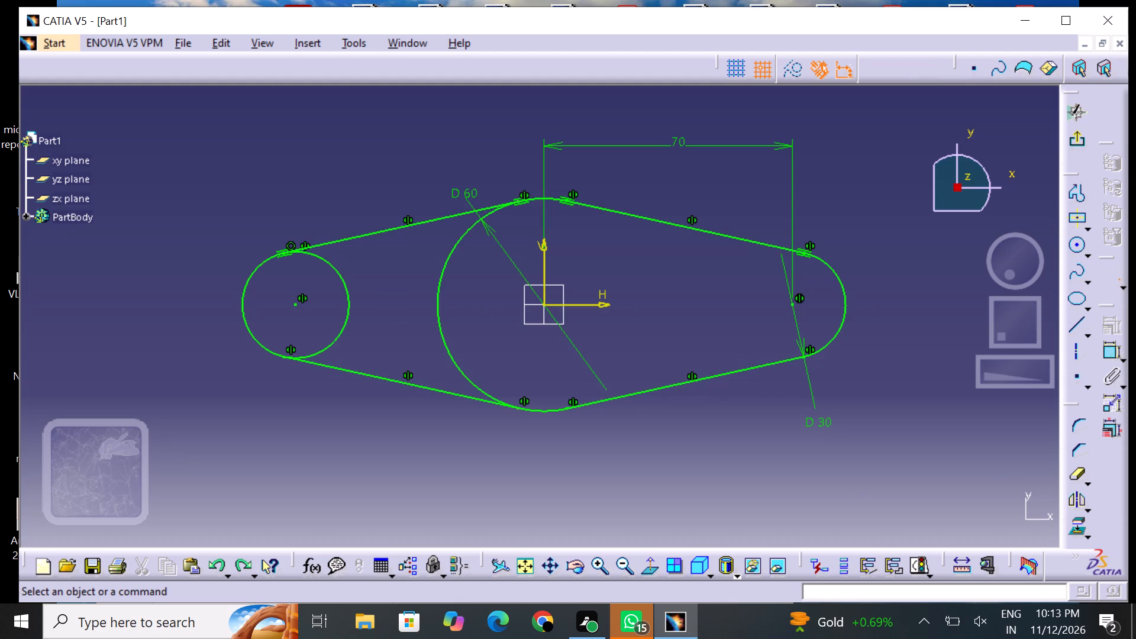
# Quick-trim the inner arc of the negative-side 30 mm circle between its two tangent lines.
pyautogui.click(1089, 477)
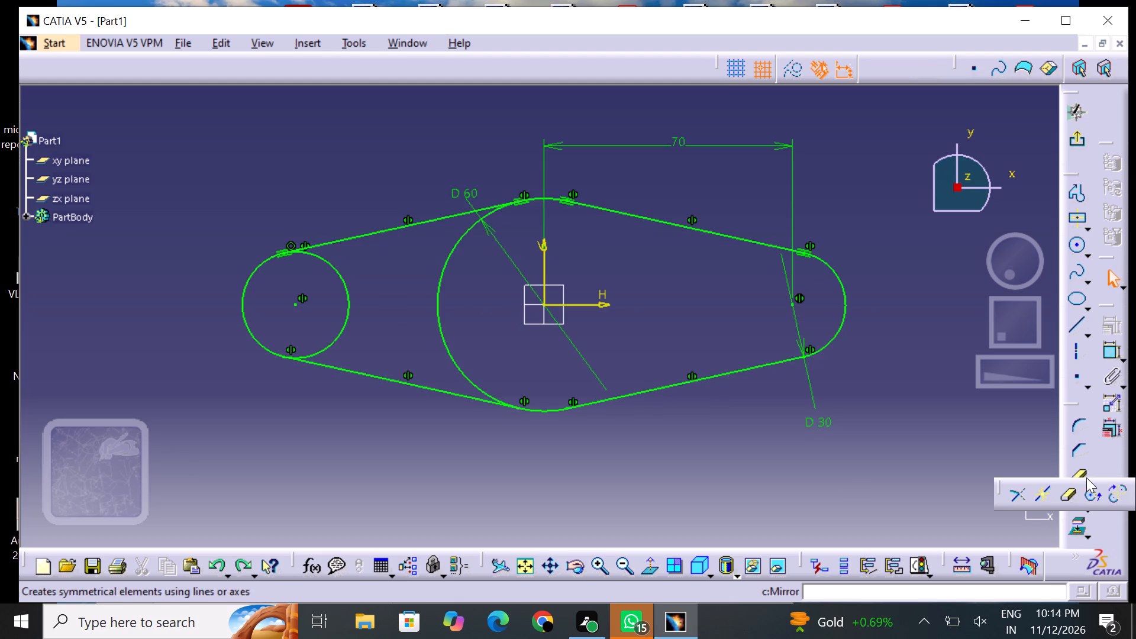
pyautogui.click(1067, 488)
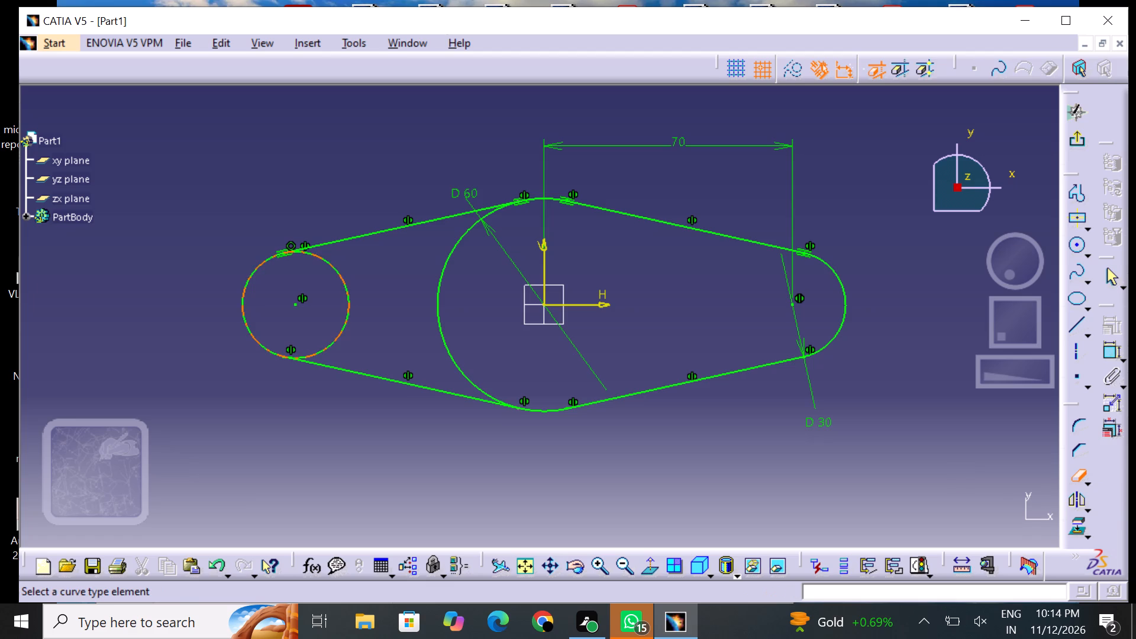
pyautogui.click(348, 296)
pyautogui.click(467, 469)
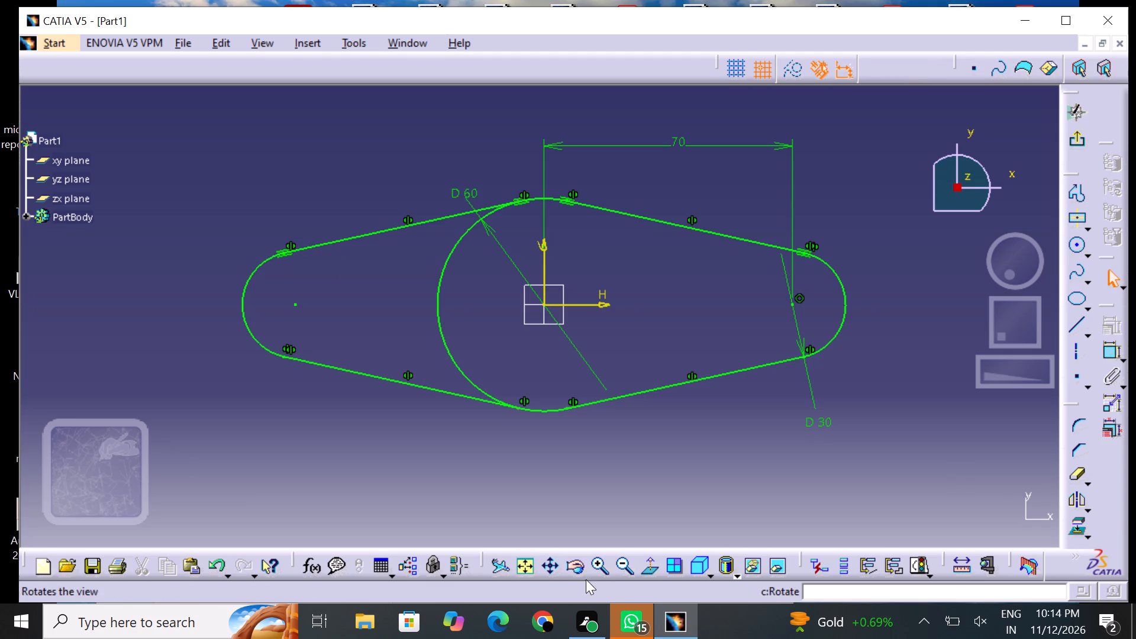
# Delete the remaining 60 mm diameter arc at the centre of the sketch.
pyautogui.click(598, 570)
pyautogui.click(599, 569)
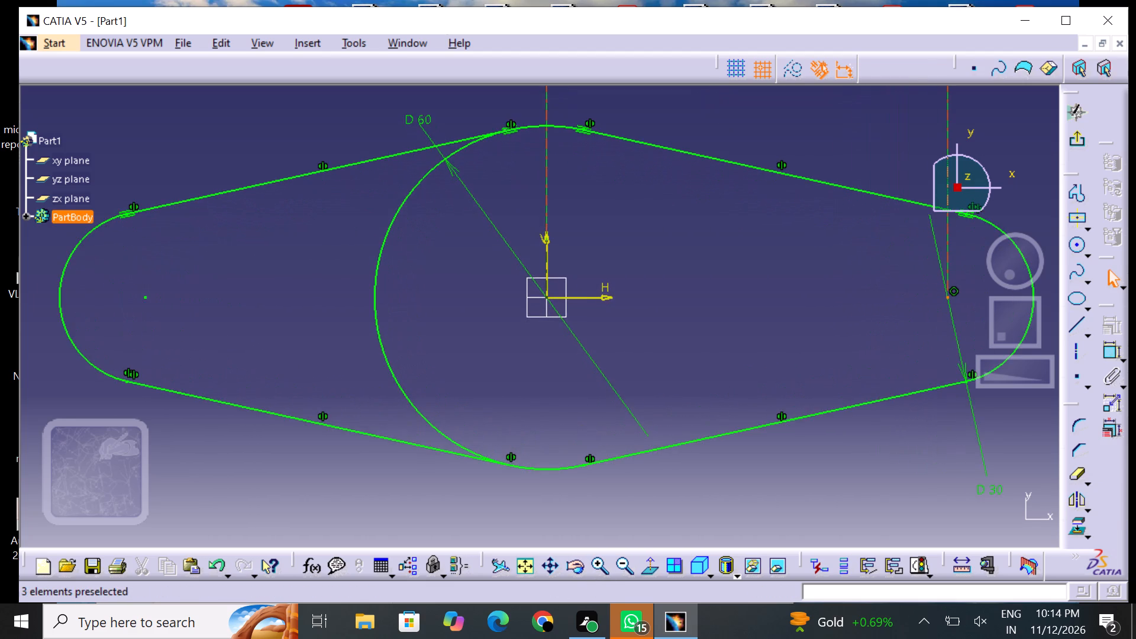
pyautogui.moveTo(545, 209); pyautogui.dragTo(547, 248, button='middle')
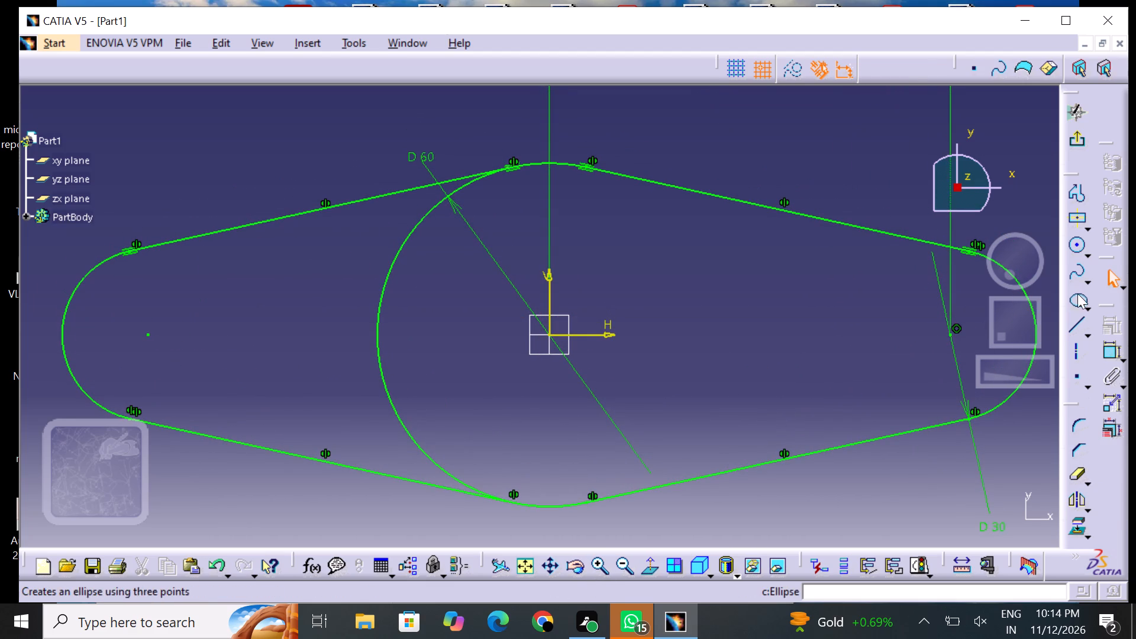
pyautogui.moveTo(1110, 356); pyautogui.dragTo(1109, 364)
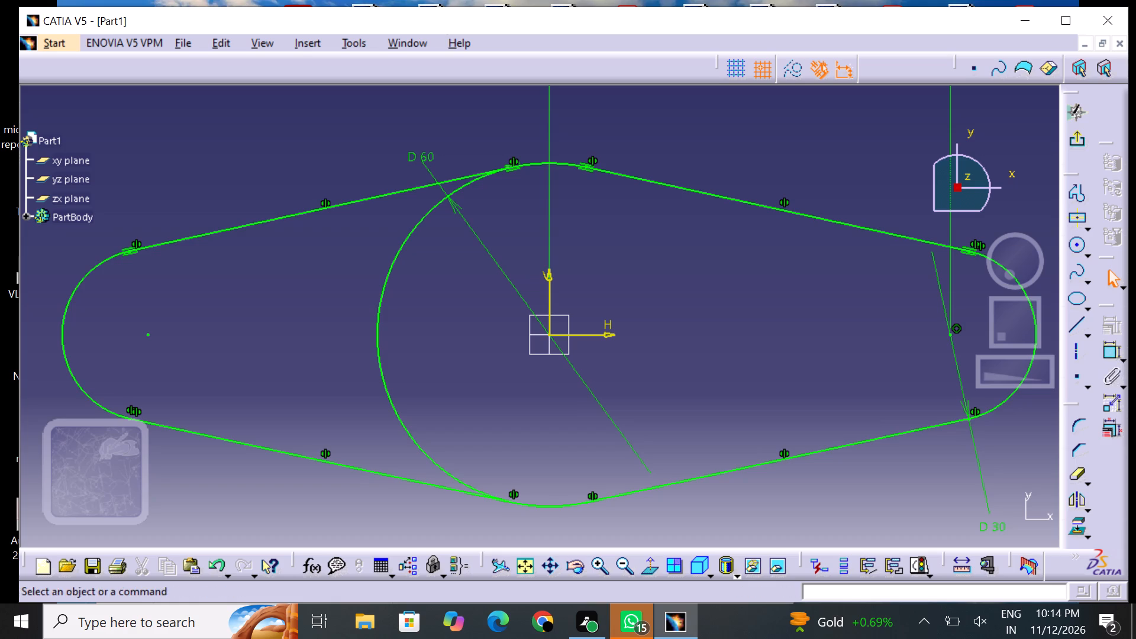
pyautogui.click(483, 170)
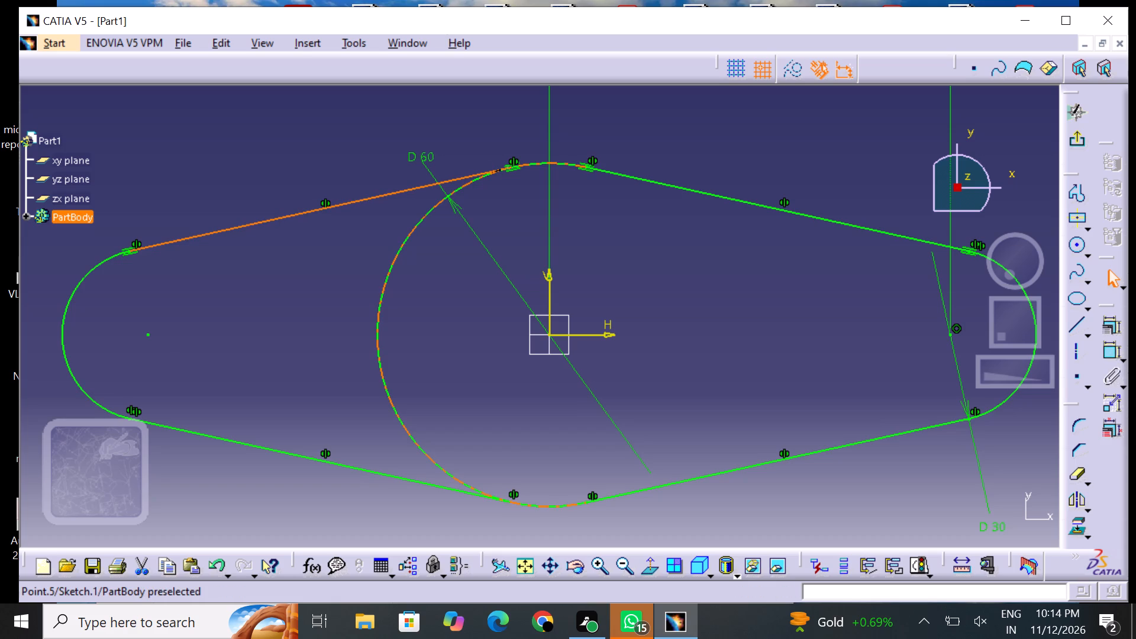
pyautogui.click(547, 163)
pyautogui.rightClick(548, 162)
pyautogui.click(665, 405)
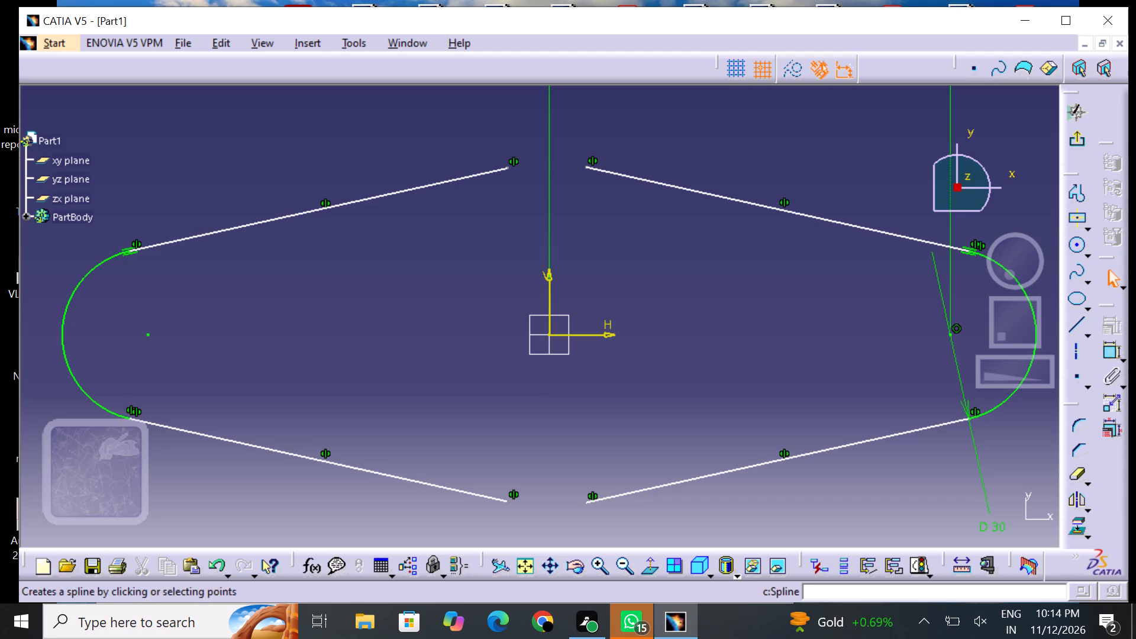
# Sketch a new circle about 45 mm in diameter centred on the sketch origin.
pyautogui.click(1071, 247)
pyautogui.moveTo(549, 334); pyautogui.dragTo(563, 325)
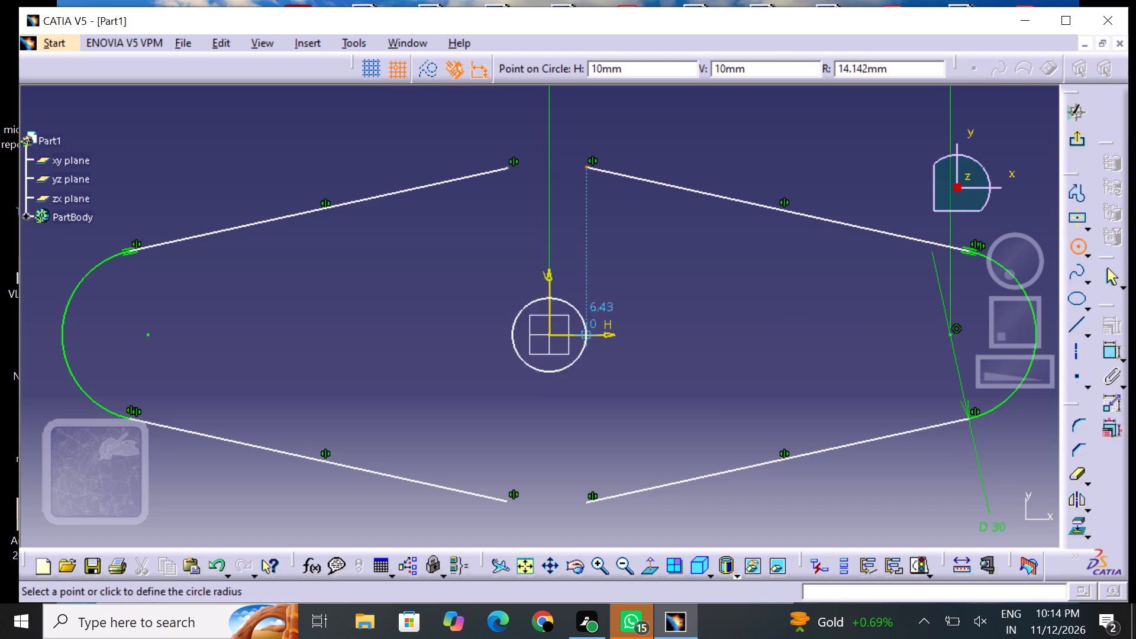
pyautogui.click(663, 270)
# Dimension the new central circle's diameter and set it to 60 mm.
pyautogui.moveTo(809, 331); pyautogui.dragTo(802, 269, button='middle')
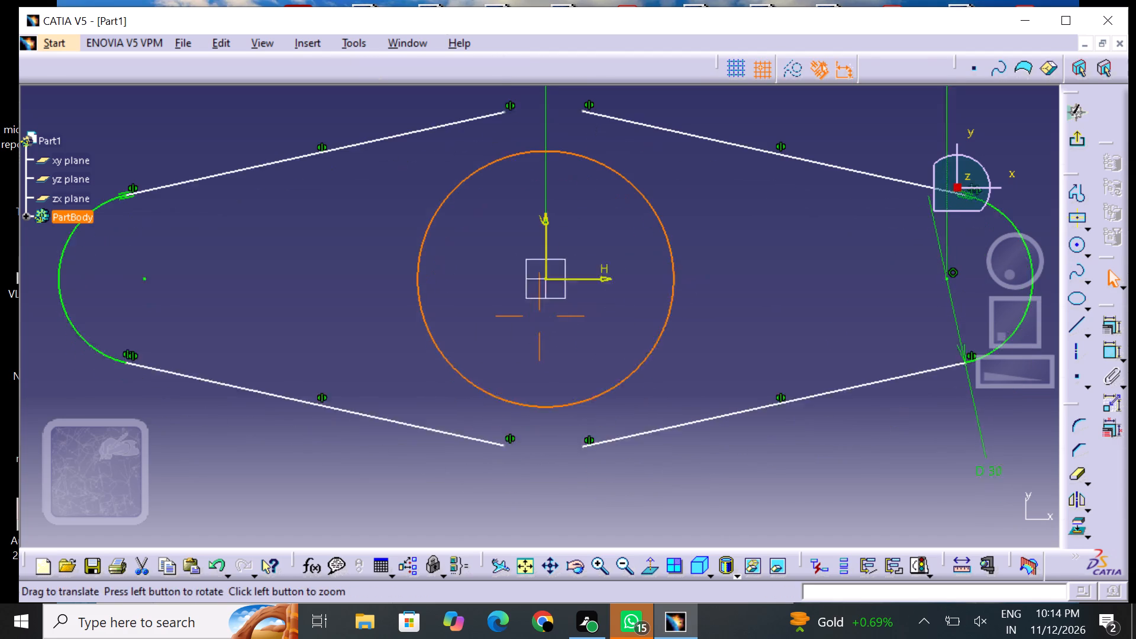
pyautogui.moveTo(802, 269); pyautogui.dragTo(798, 259, button='middle')
pyautogui.click(1106, 355)
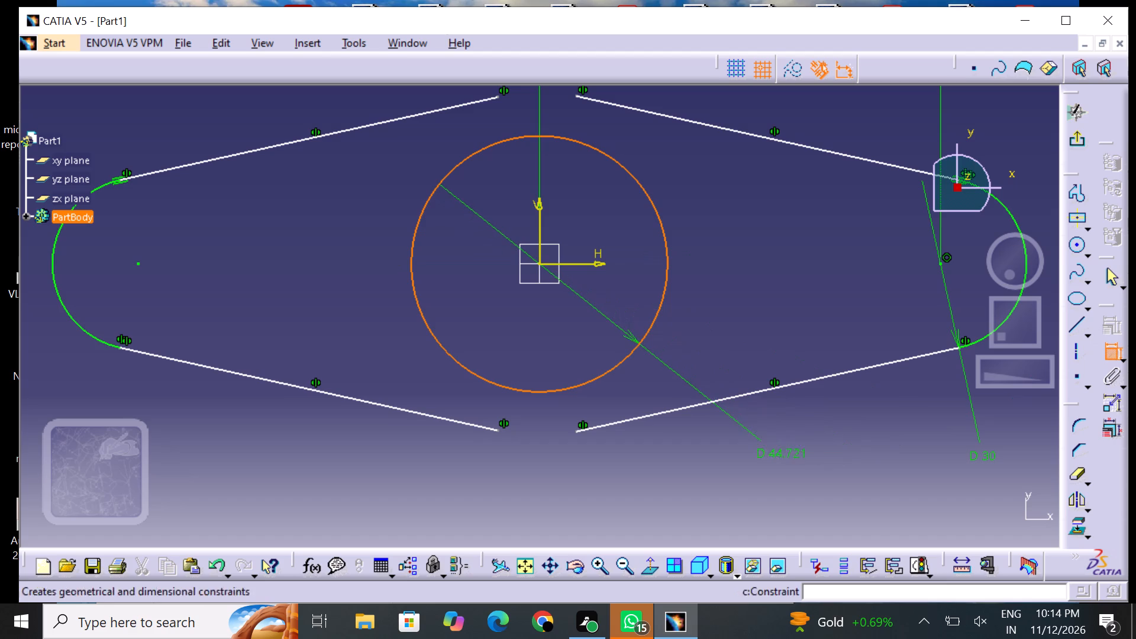
pyautogui.click(773, 457)
pyautogui.doubleClick(780, 451)
pyautogui.press('BackSpace')
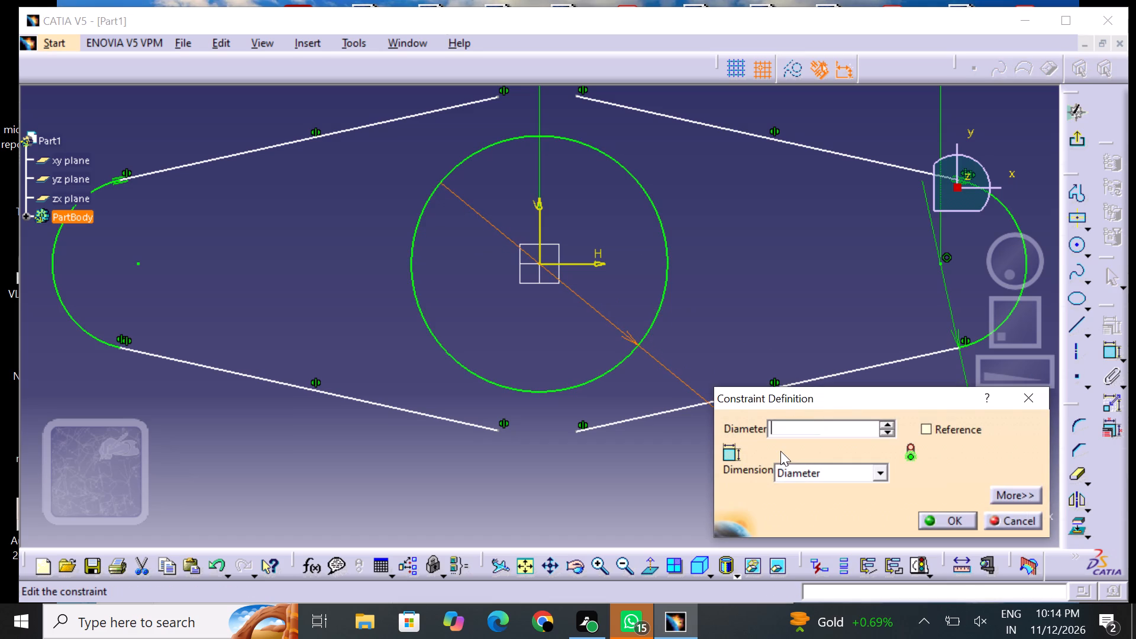
pyautogui.write('60')
pyautogui.press('Return')
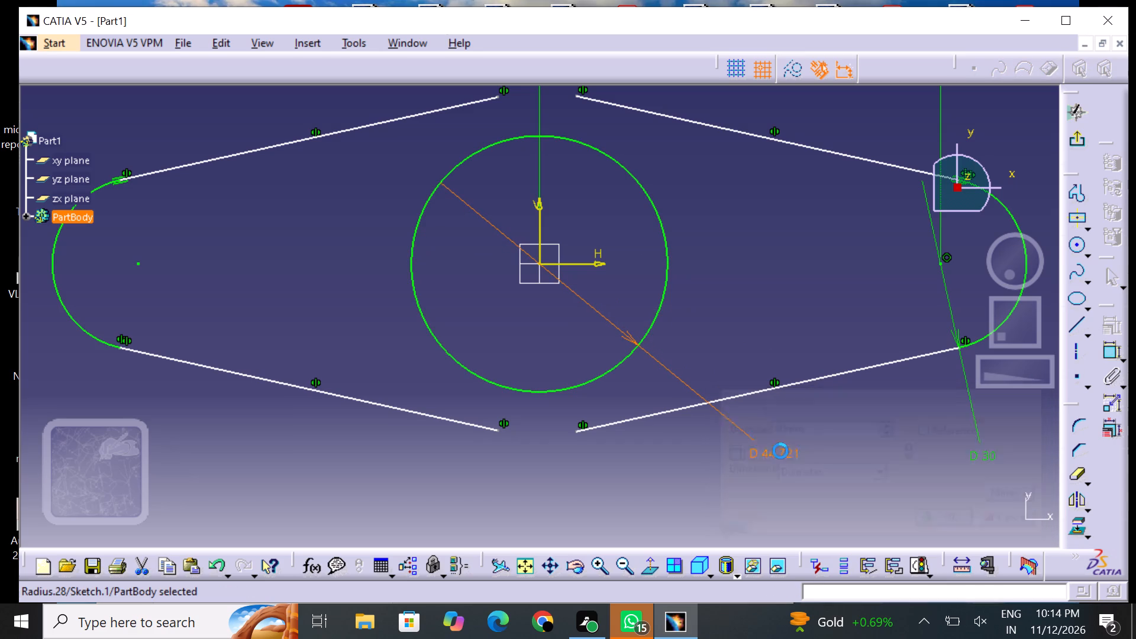
pyautogui.click(786, 331)
pyautogui.moveTo(639, 226); pyautogui.dragTo(634, 264, button='middle')
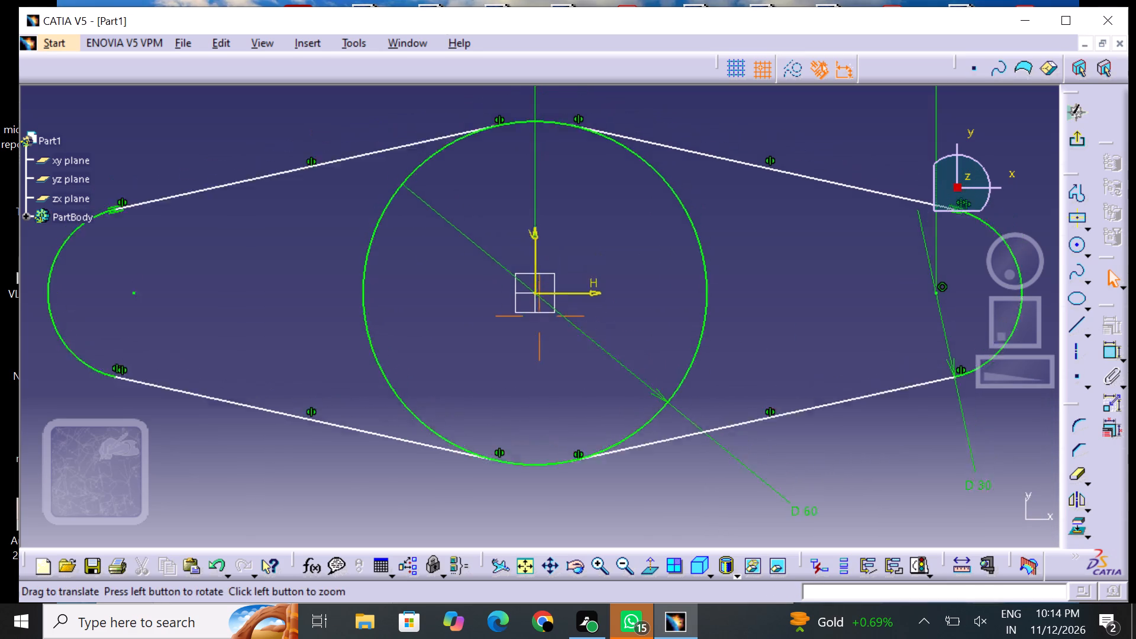
pyautogui.moveTo(634, 264); pyautogui.dragTo(629, 305, button='middle')
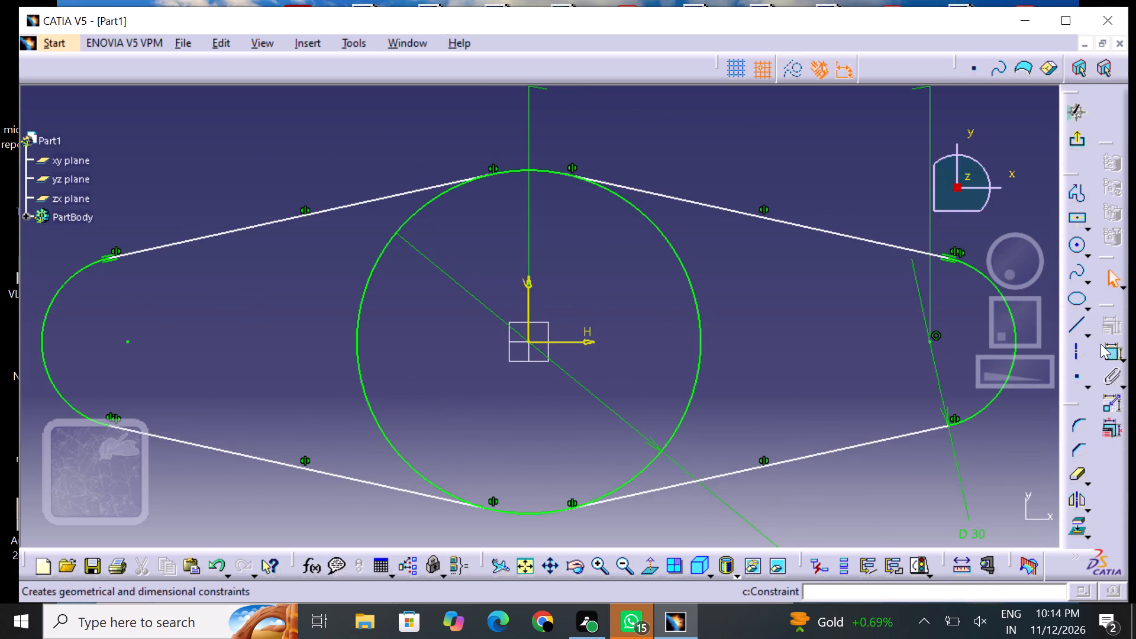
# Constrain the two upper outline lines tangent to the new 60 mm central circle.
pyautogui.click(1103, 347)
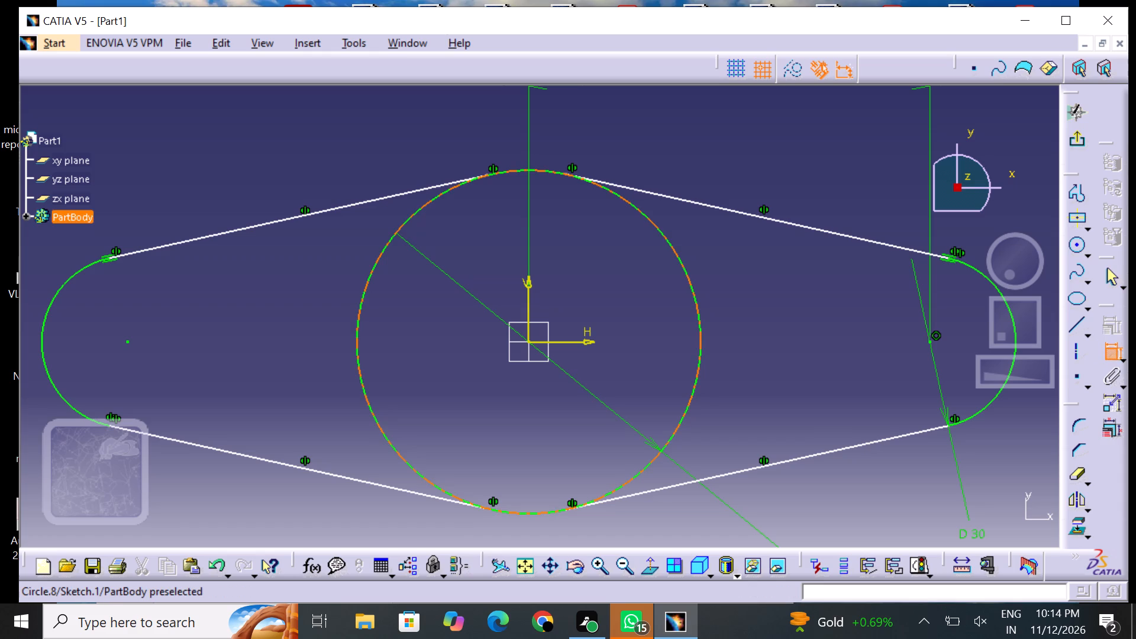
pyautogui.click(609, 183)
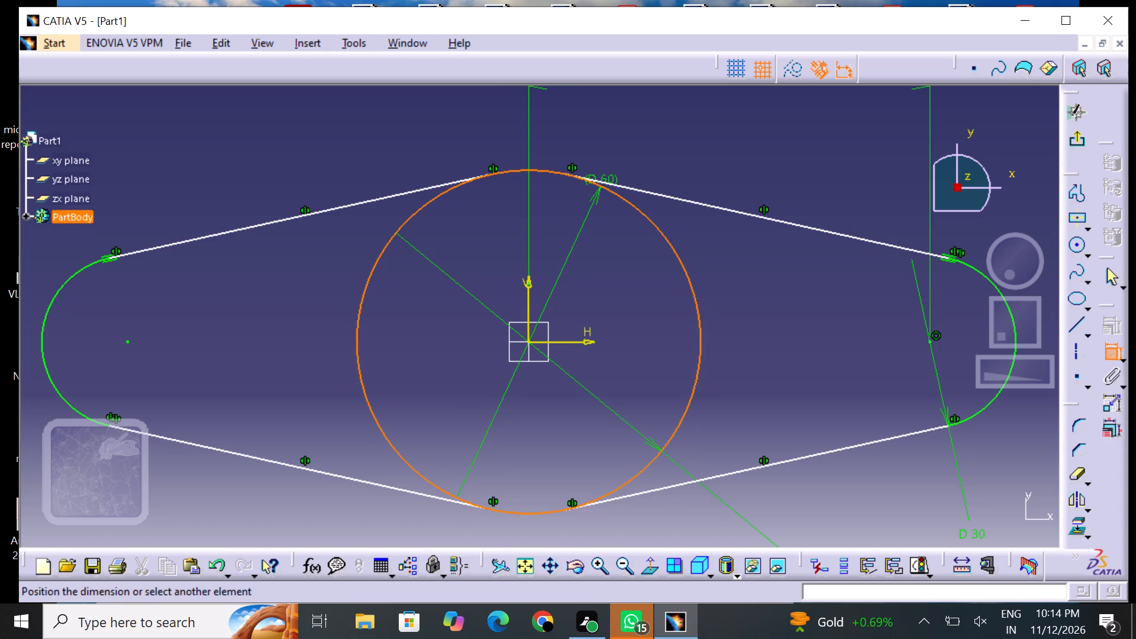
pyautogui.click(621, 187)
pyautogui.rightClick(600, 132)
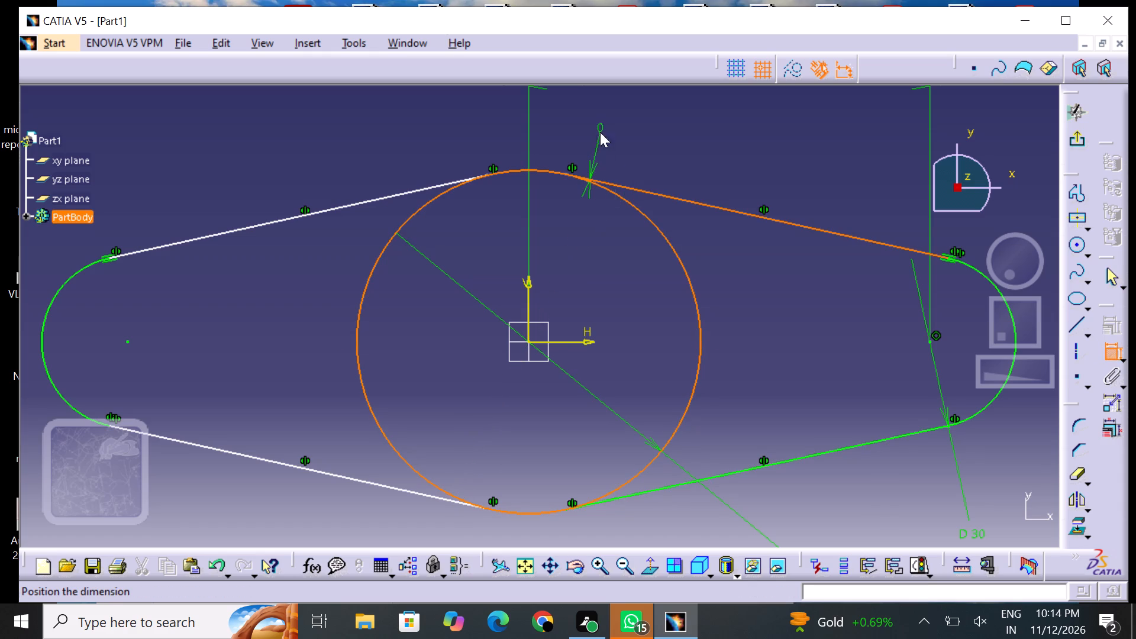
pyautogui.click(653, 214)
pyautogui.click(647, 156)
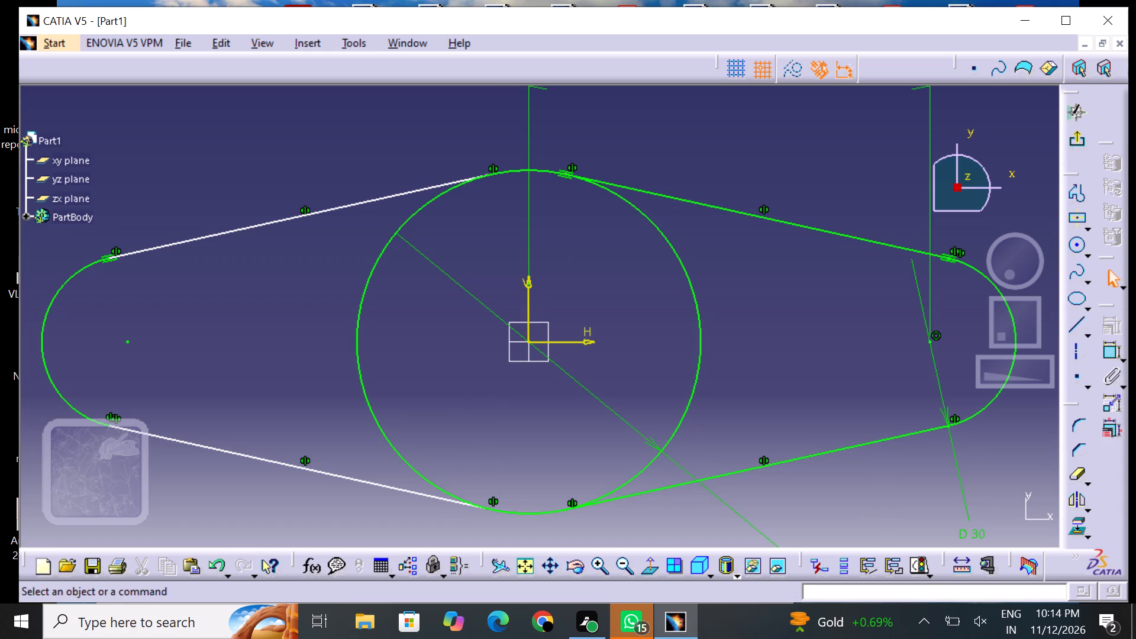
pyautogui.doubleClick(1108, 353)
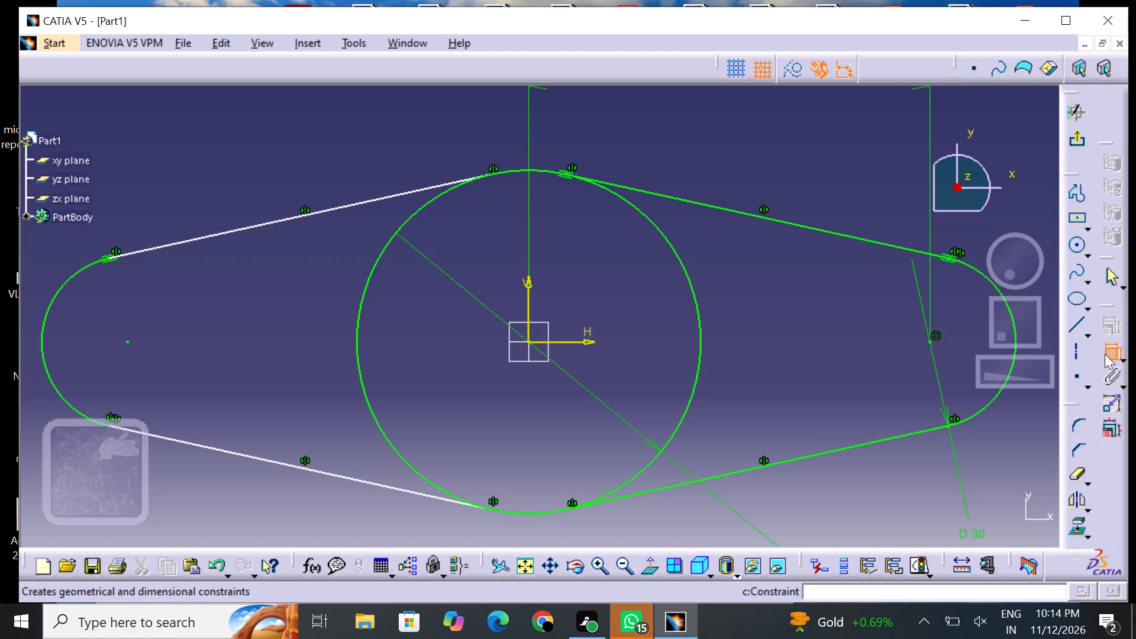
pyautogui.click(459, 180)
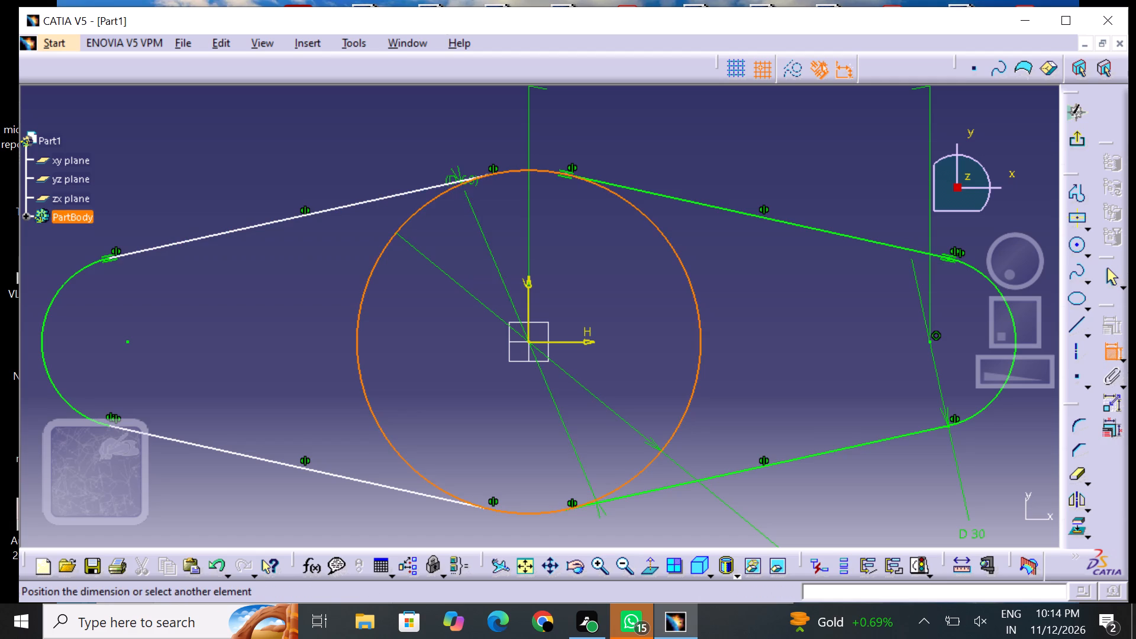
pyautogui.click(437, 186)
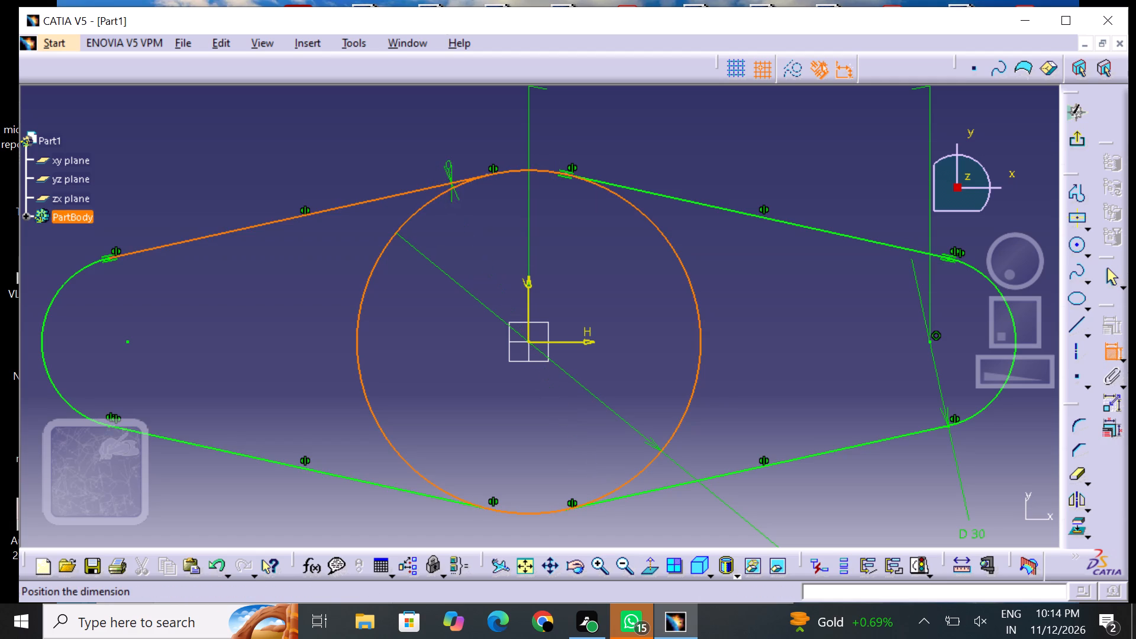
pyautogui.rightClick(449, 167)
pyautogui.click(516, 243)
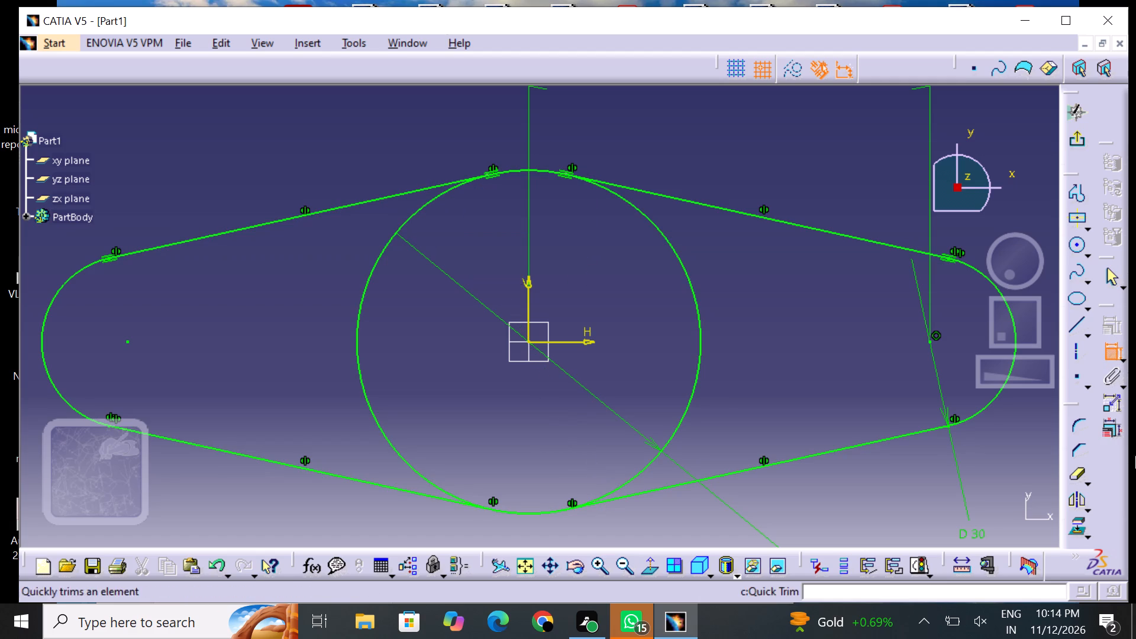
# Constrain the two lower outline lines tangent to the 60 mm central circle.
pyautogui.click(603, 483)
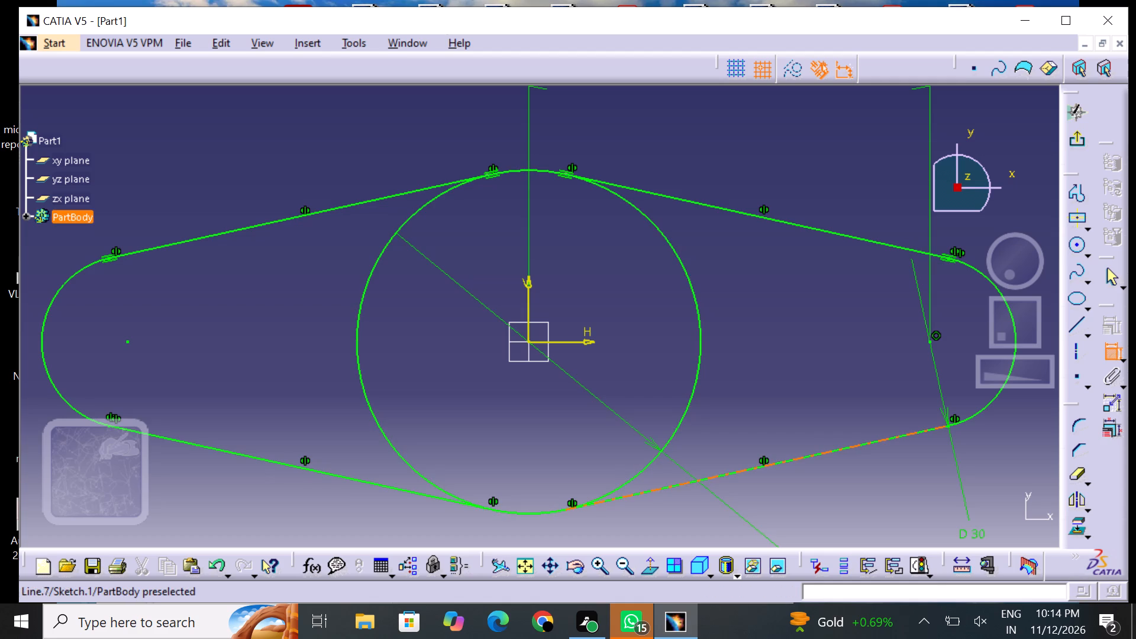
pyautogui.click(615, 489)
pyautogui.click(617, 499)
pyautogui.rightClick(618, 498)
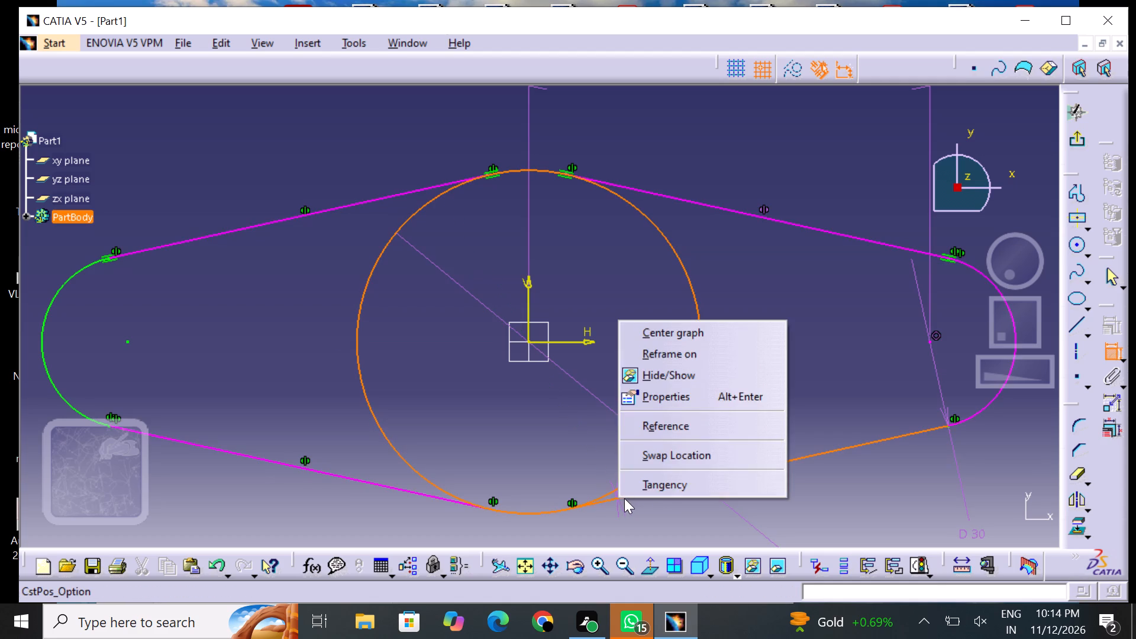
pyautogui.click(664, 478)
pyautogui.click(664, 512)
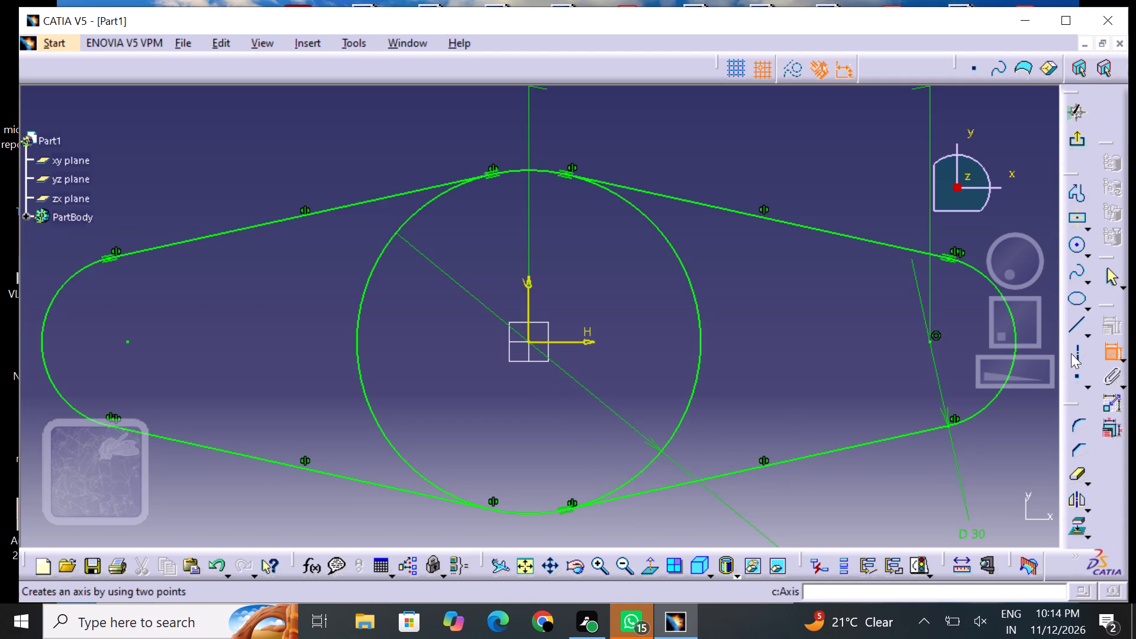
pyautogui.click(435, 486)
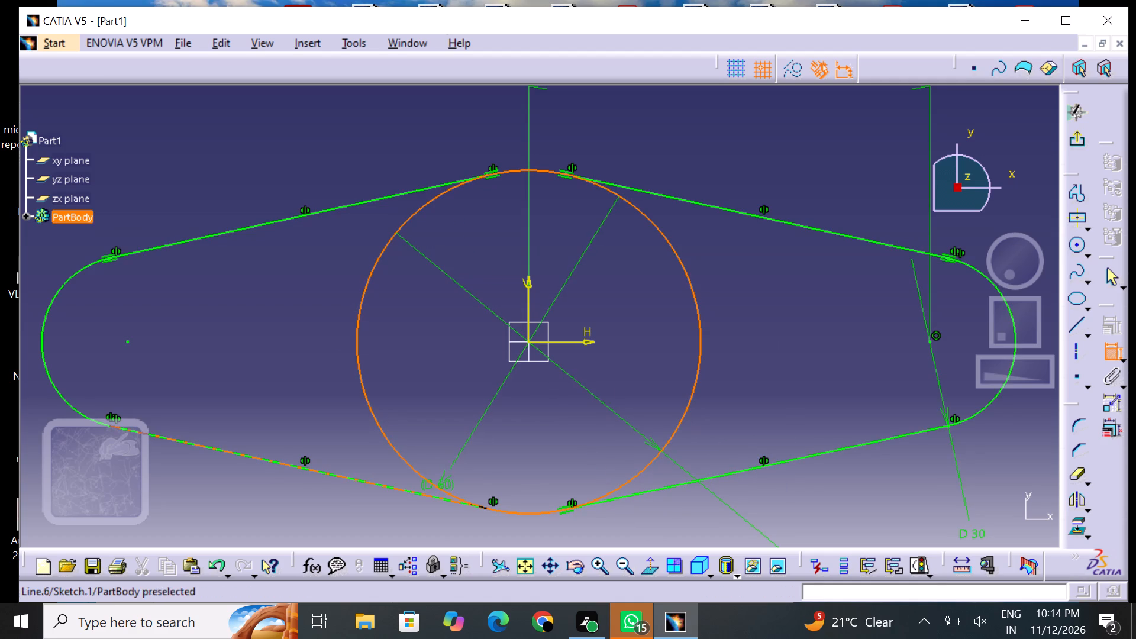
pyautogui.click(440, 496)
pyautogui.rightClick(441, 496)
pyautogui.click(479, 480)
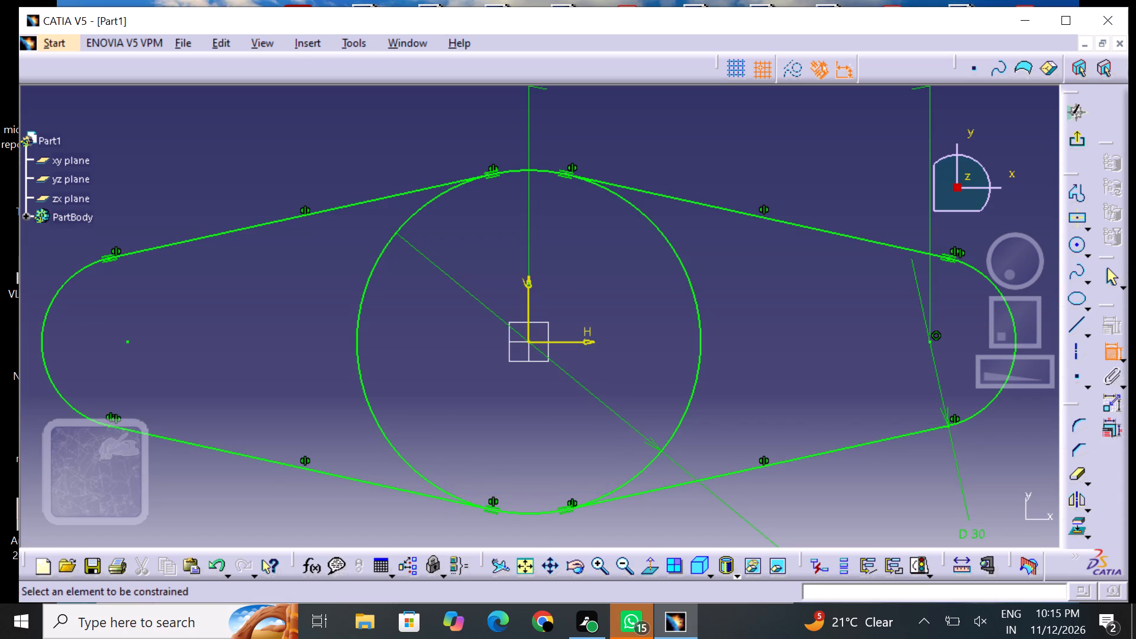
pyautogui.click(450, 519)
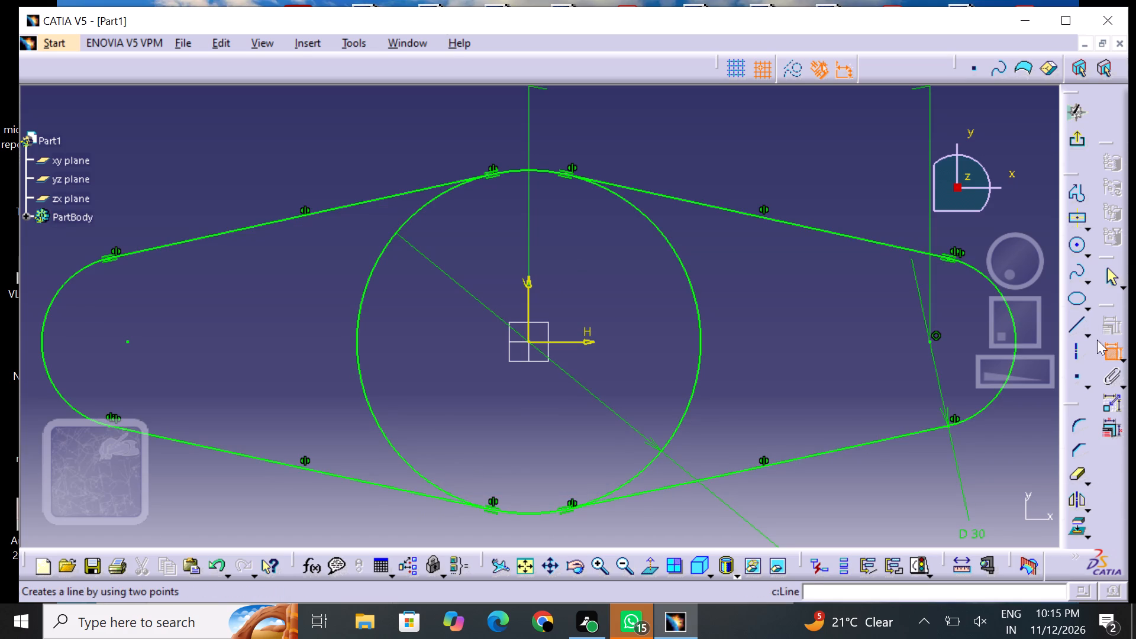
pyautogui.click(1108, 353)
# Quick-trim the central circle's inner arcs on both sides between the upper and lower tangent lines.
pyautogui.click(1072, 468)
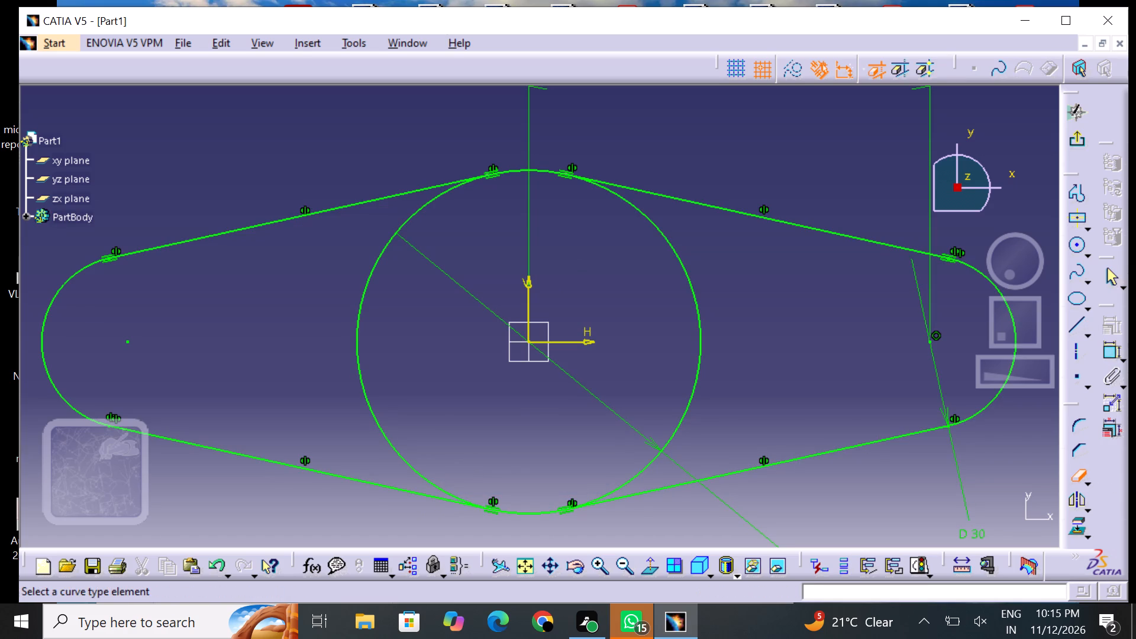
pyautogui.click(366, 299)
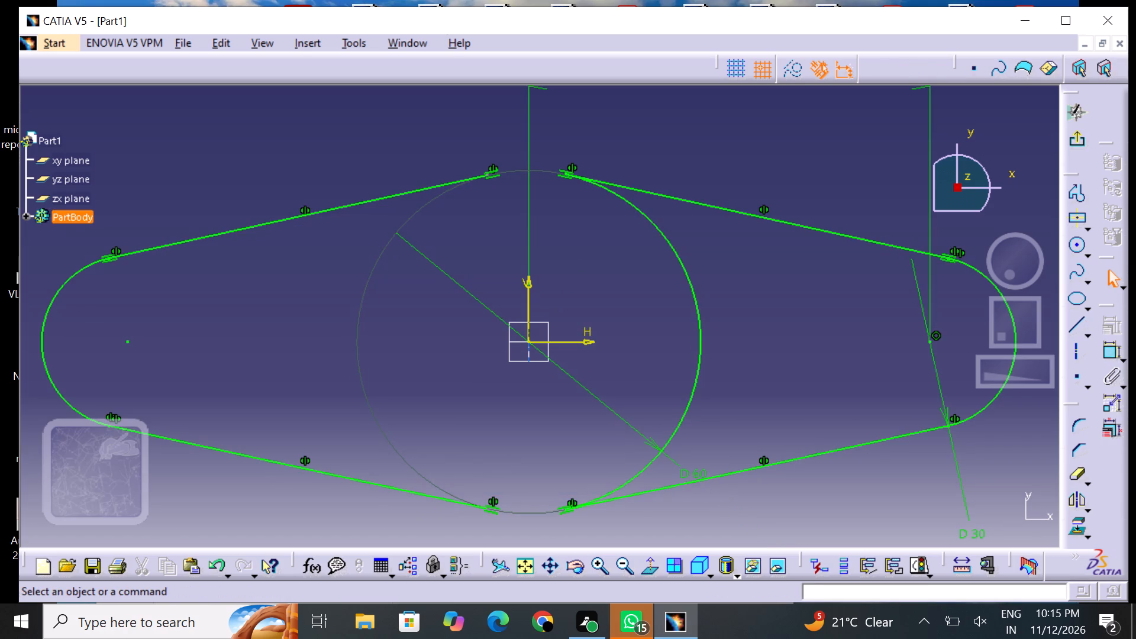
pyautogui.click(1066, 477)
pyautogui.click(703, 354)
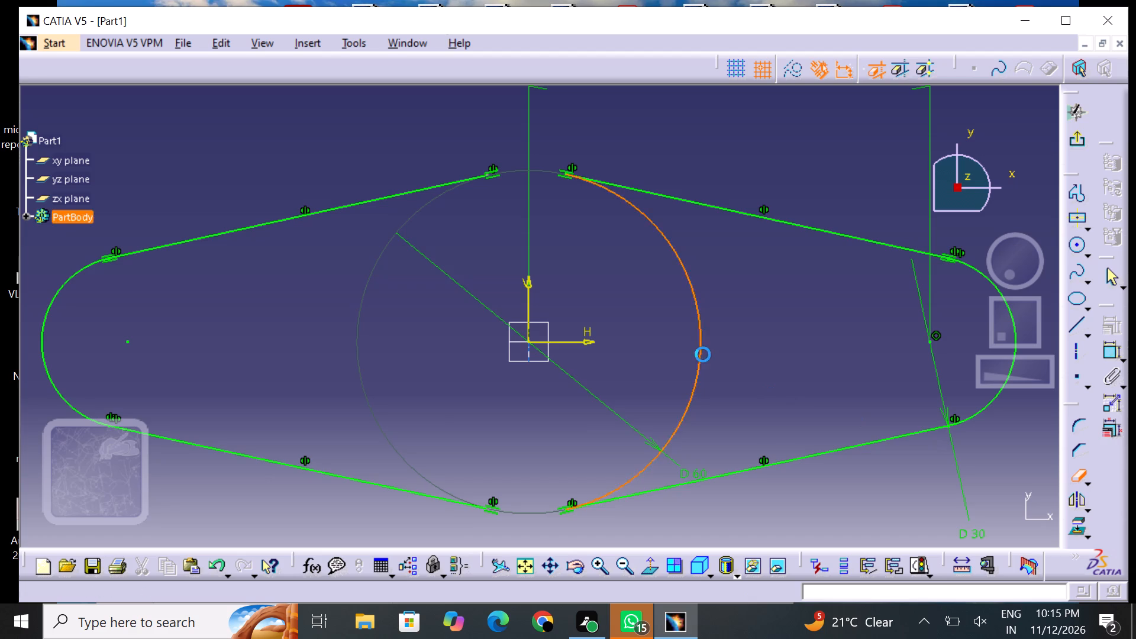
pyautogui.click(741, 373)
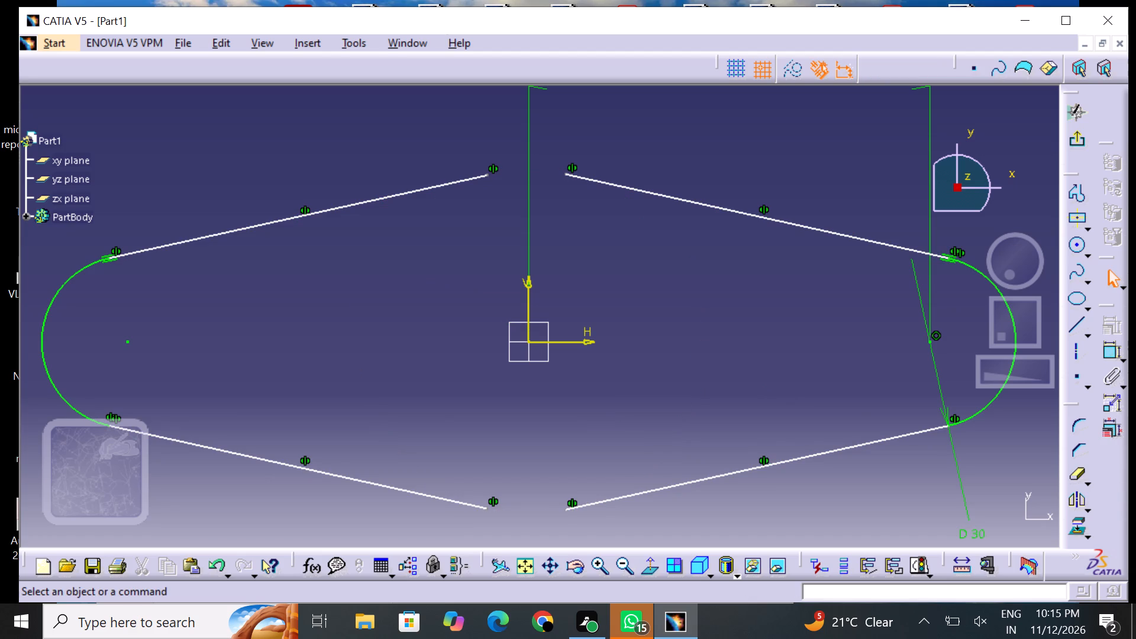
# Undo the central-circle trims, tangencies and replacement circle, and the earlier trims, back to three full circles joined by four tangent lines.
pyautogui.hotkey('ctrl', 'z')
pyautogui.hotkey('ctrl', 'z')
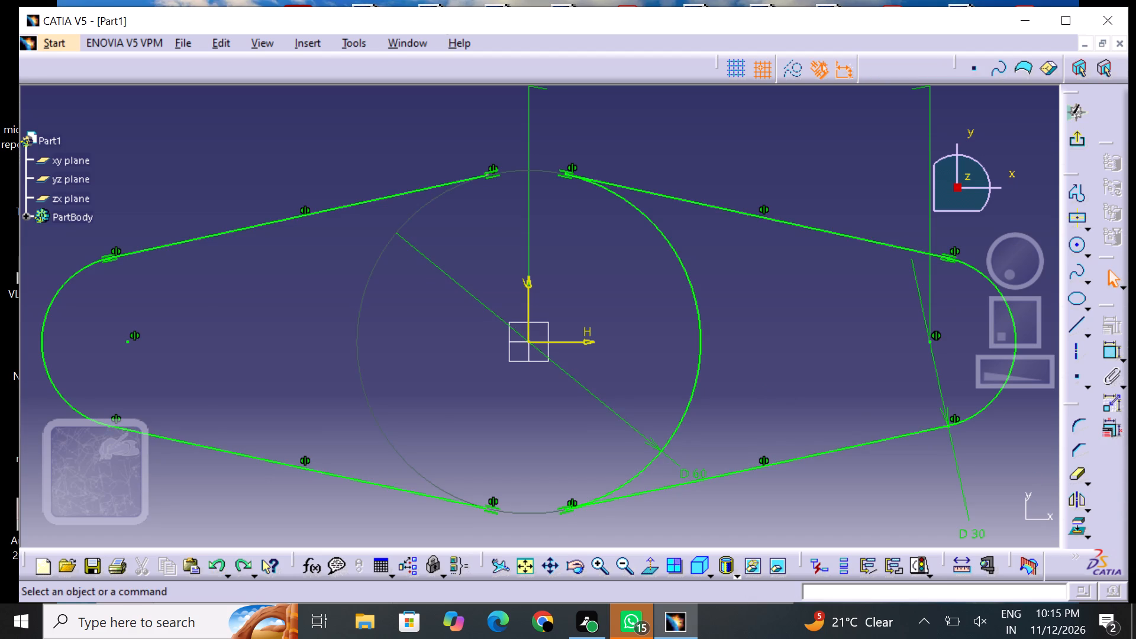
pyautogui.hotkey('ctrl', 'z')
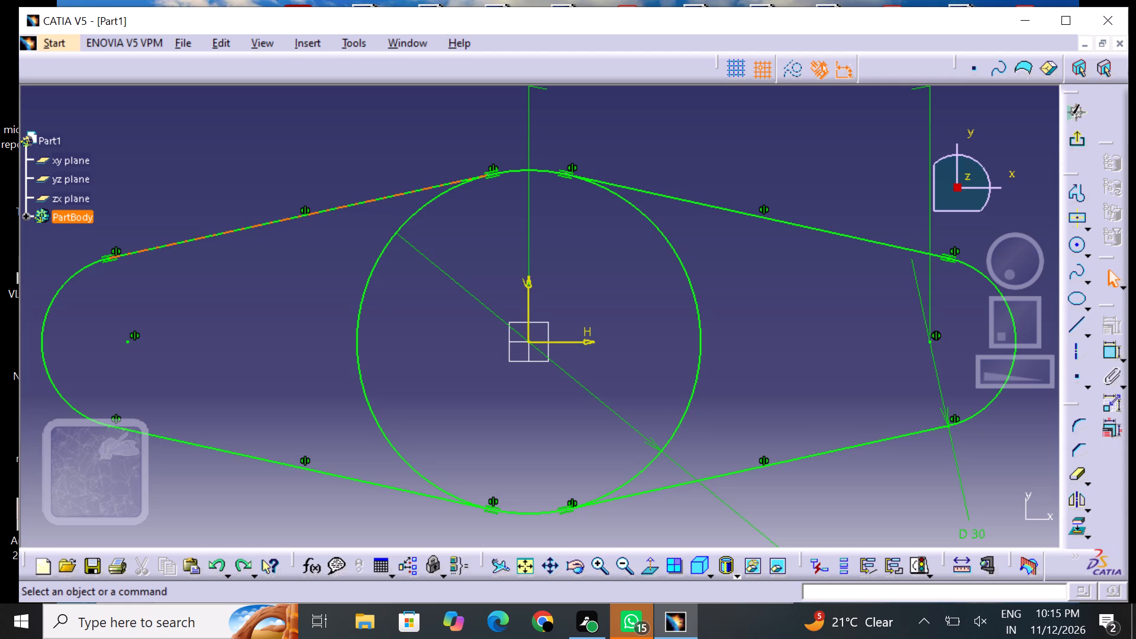
pyautogui.hotkey('ctrl', 'z')
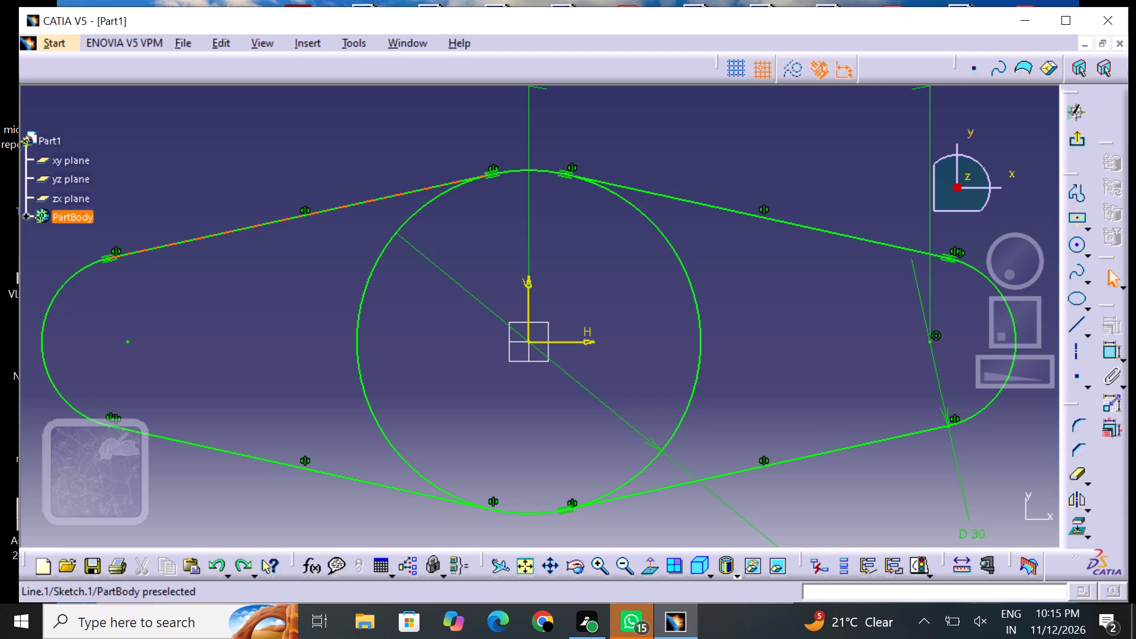
pyautogui.hotkey('ctrl', 'z')
pyautogui.hotkey('ctrl', 'z')
pyautogui.hotkey('ctrl', 'z')
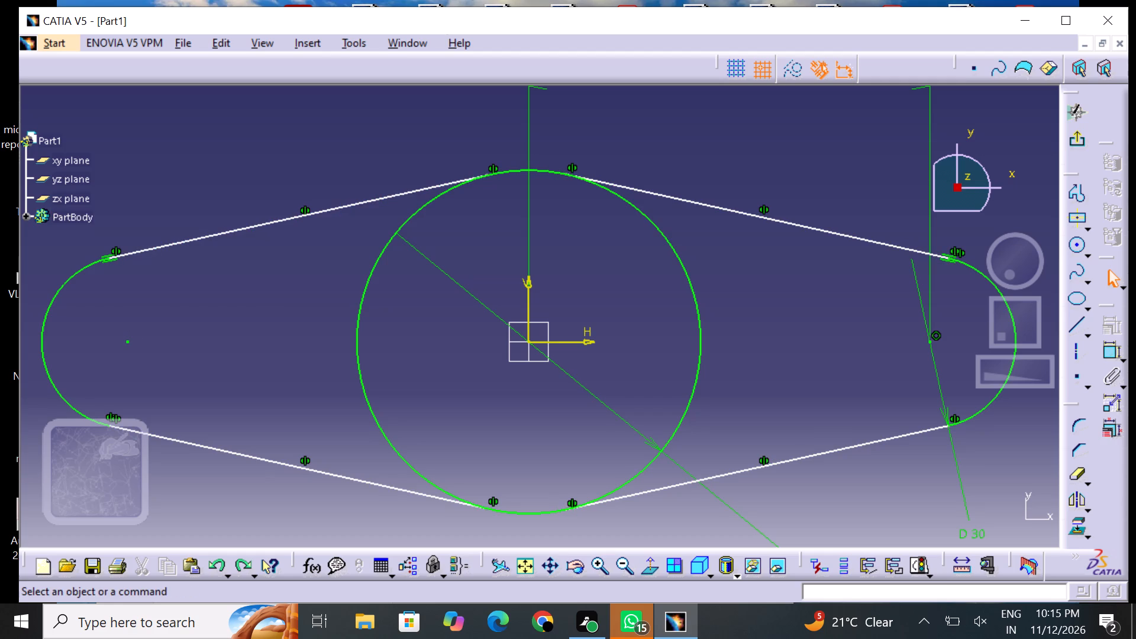
pyautogui.hotkey('ctrl', 'z')
pyautogui.hotkey('ctrl', 'z')
pyautogui.hotkey('ctrl', 'z')
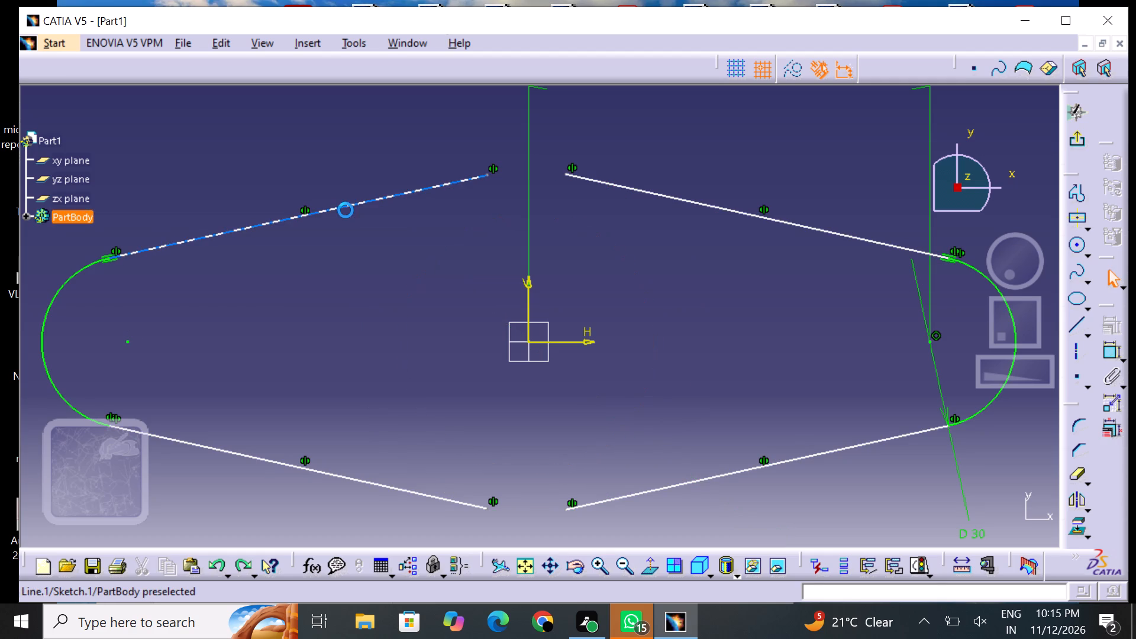
pyautogui.hotkey('ctrl', 'z')
pyautogui.hotkey('ctrl', 'z')
pyautogui.hotkey('ctrl', 'z')
pyautogui.hotkey('ctrl', 'z')
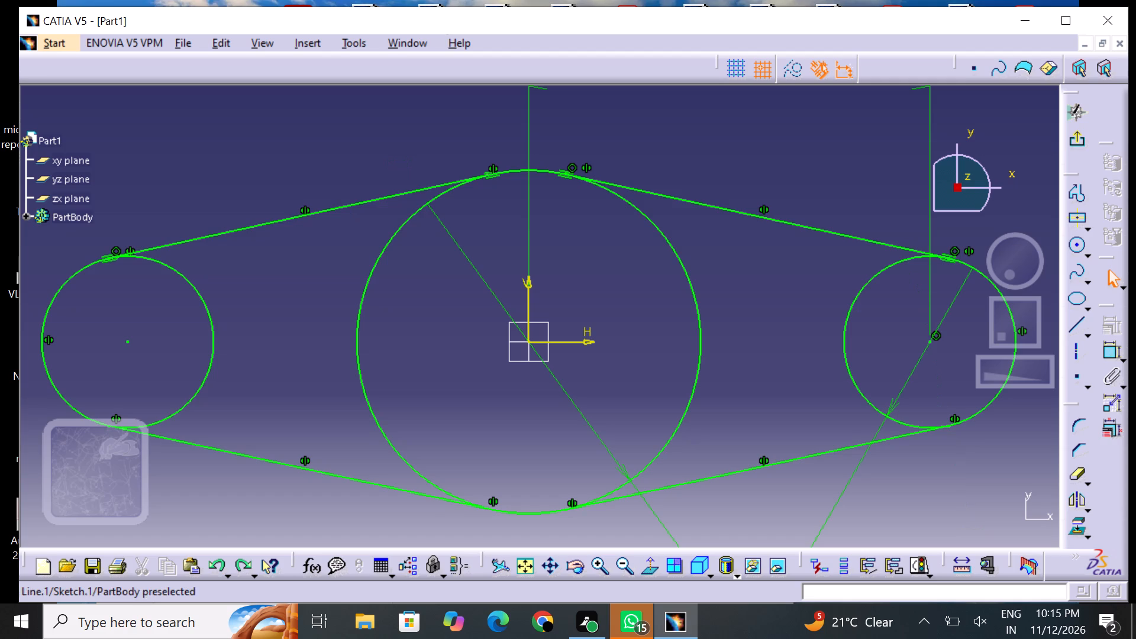
# Delete the two lower mirrored lines joining the central circle to the end circles.
pyautogui.click(669, 199)
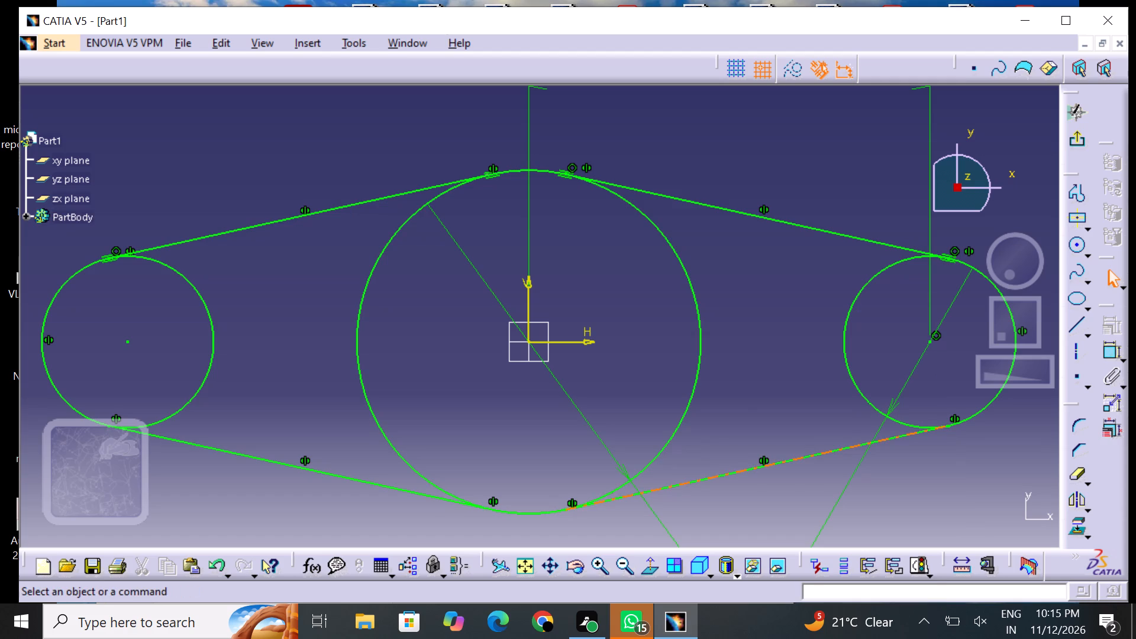
pyautogui.click(722, 477)
pyautogui.rightClick(722, 477)
pyautogui.moveTo(763, 430); pyautogui.dragTo(763, 435)
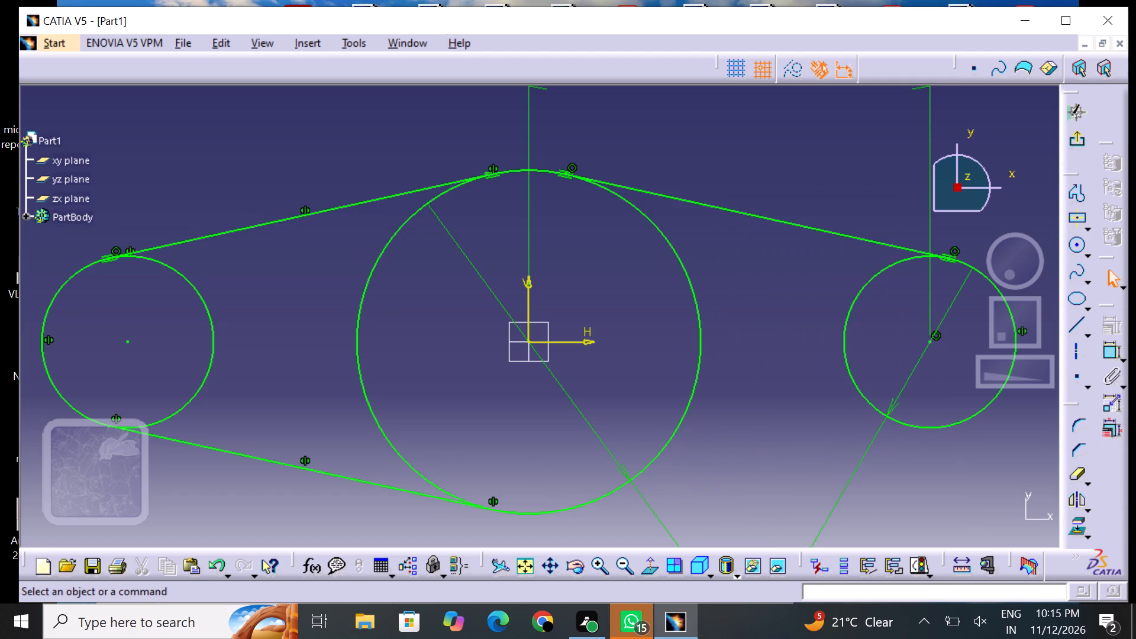
pyautogui.click(361, 484)
pyautogui.rightClick(361, 484)
pyautogui.click(414, 446)
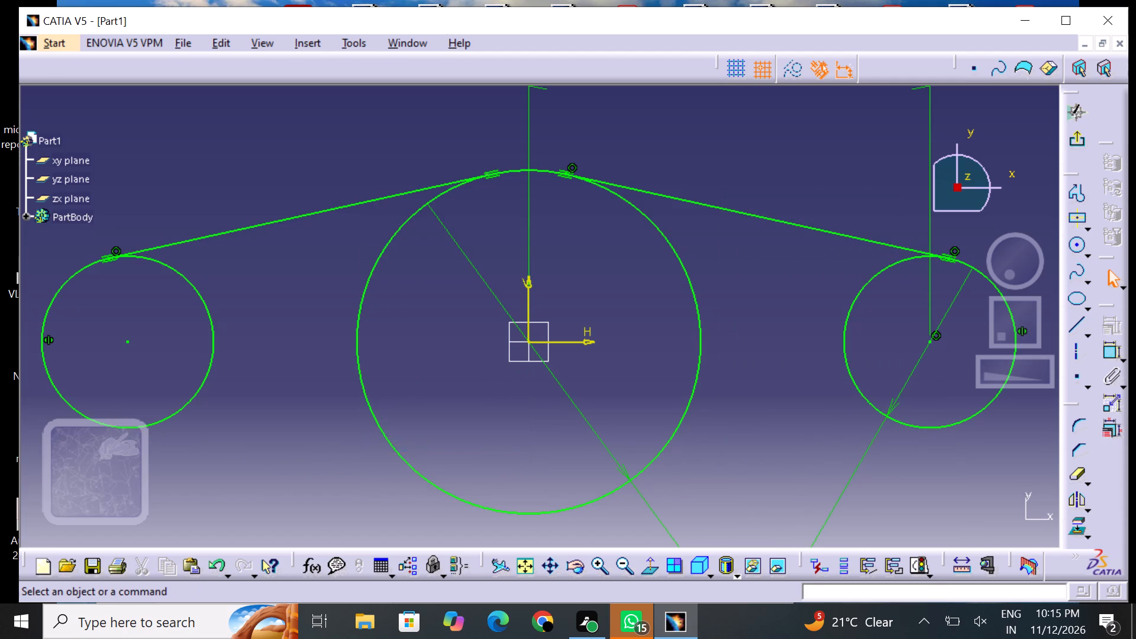
# Delete the two upper tangent lines joining the central circle to the end circles.
pyautogui.click(717, 206)
pyautogui.rightClick(717, 206)
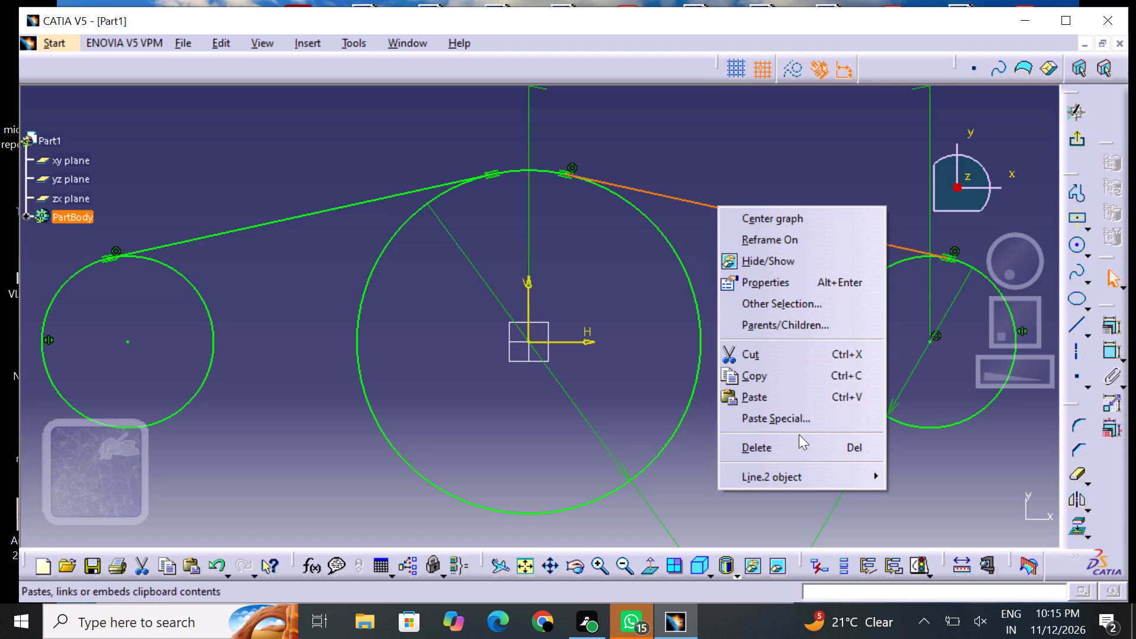
pyautogui.click(799, 439)
pyautogui.moveTo(715, 238); pyautogui.dragTo(720, 307, button='middle')
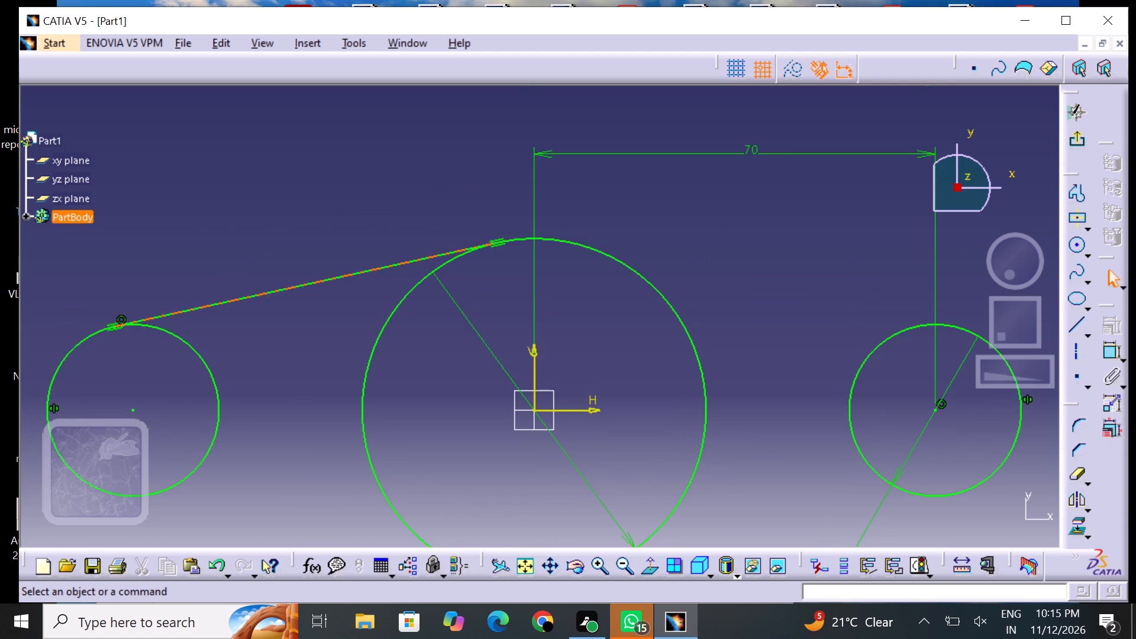
pyautogui.click(413, 264)
pyautogui.rightClick(409, 264)
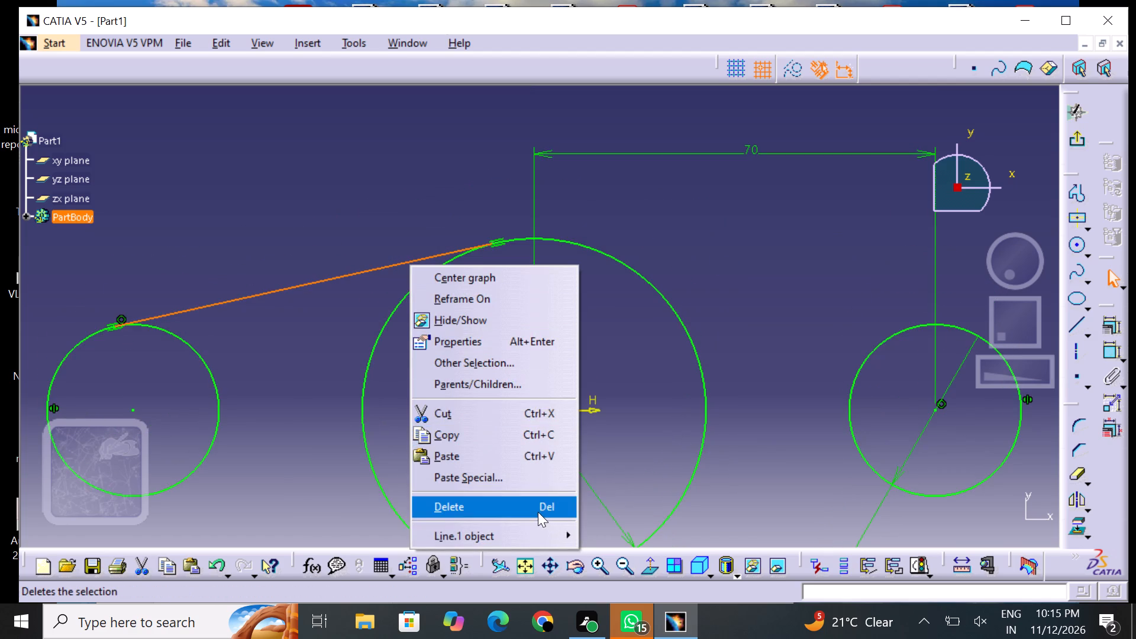
pyautogui.click(537, 512)
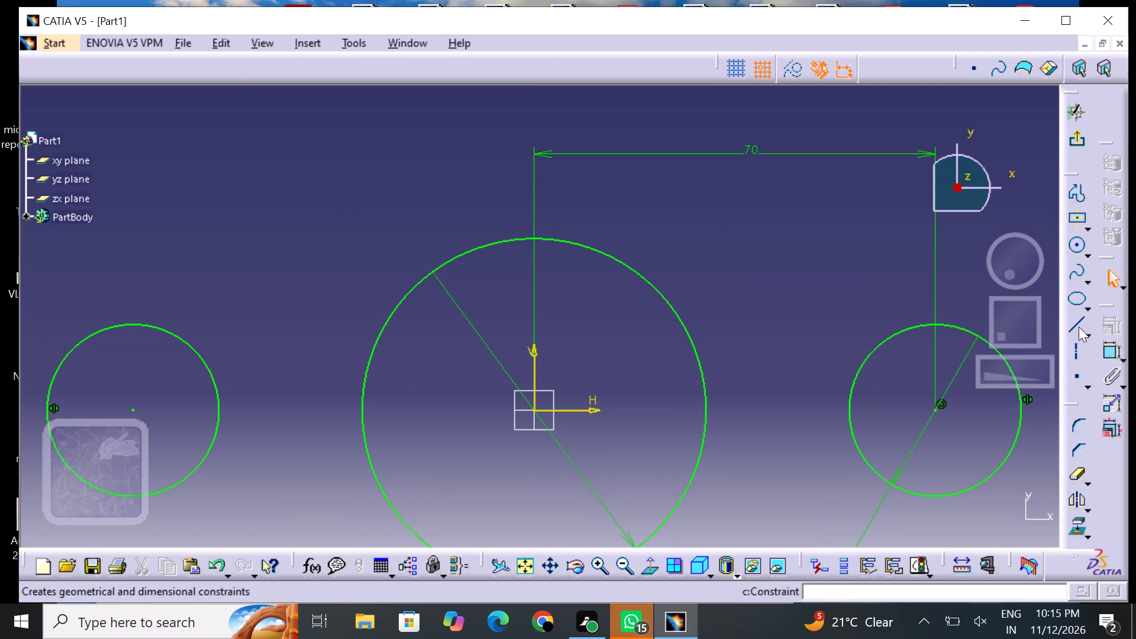
# Sketch a sloping line from above the negative-side 30 mm circle to just outside the upper part of the central circle.
pyautogui.click(1078, 321)
pyautogui.click(126, 286)
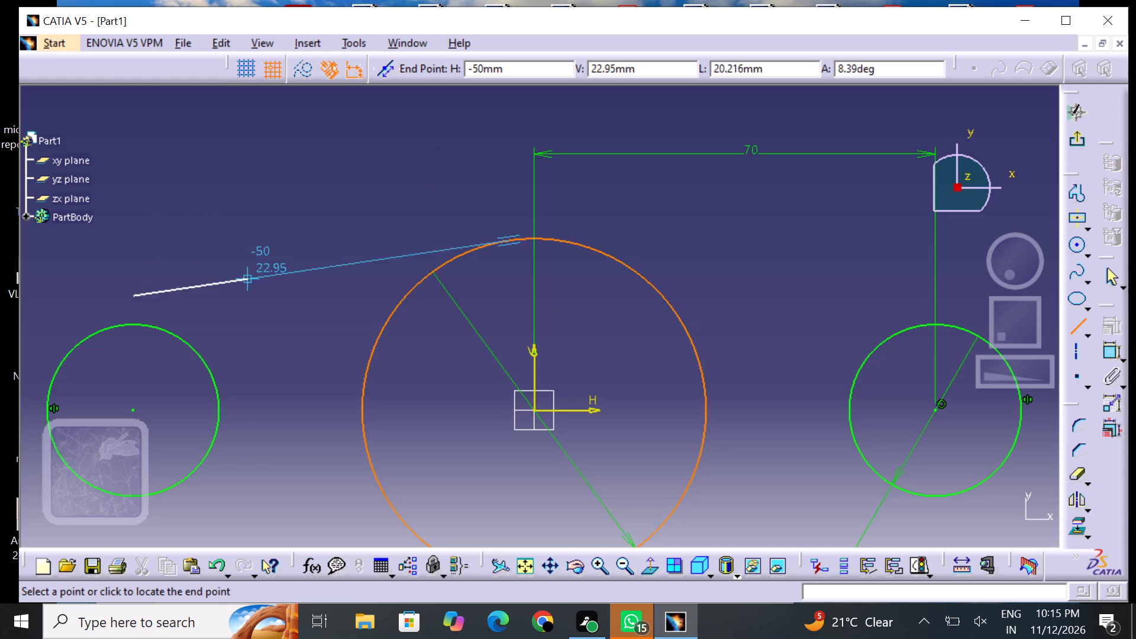
pyautogui.click(491, 217)
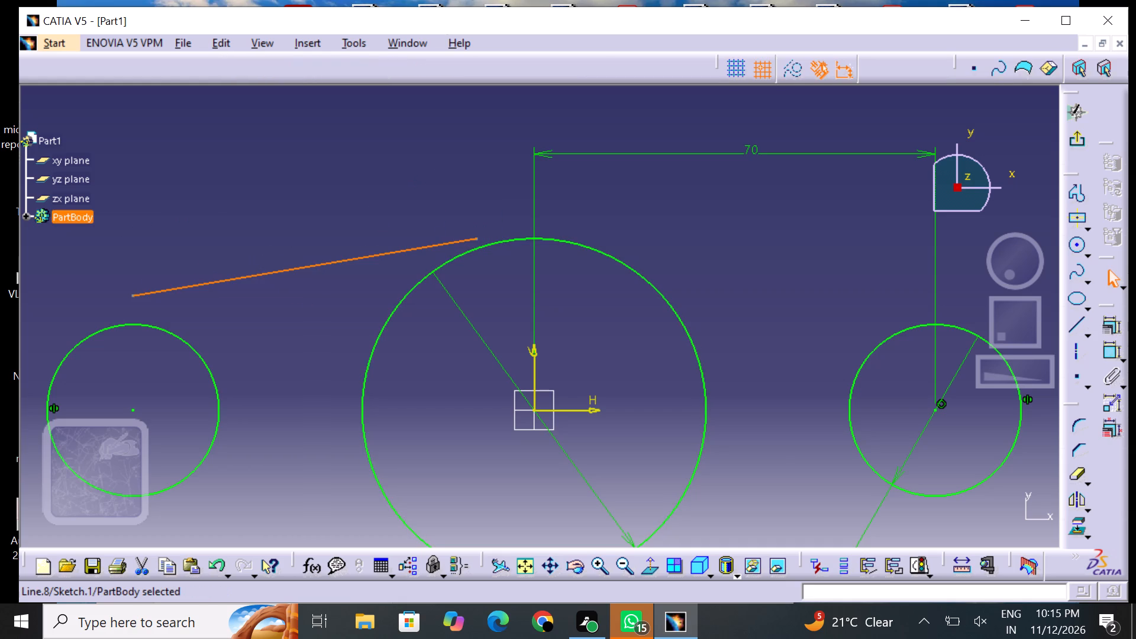
pyautogui.click(490, 198)
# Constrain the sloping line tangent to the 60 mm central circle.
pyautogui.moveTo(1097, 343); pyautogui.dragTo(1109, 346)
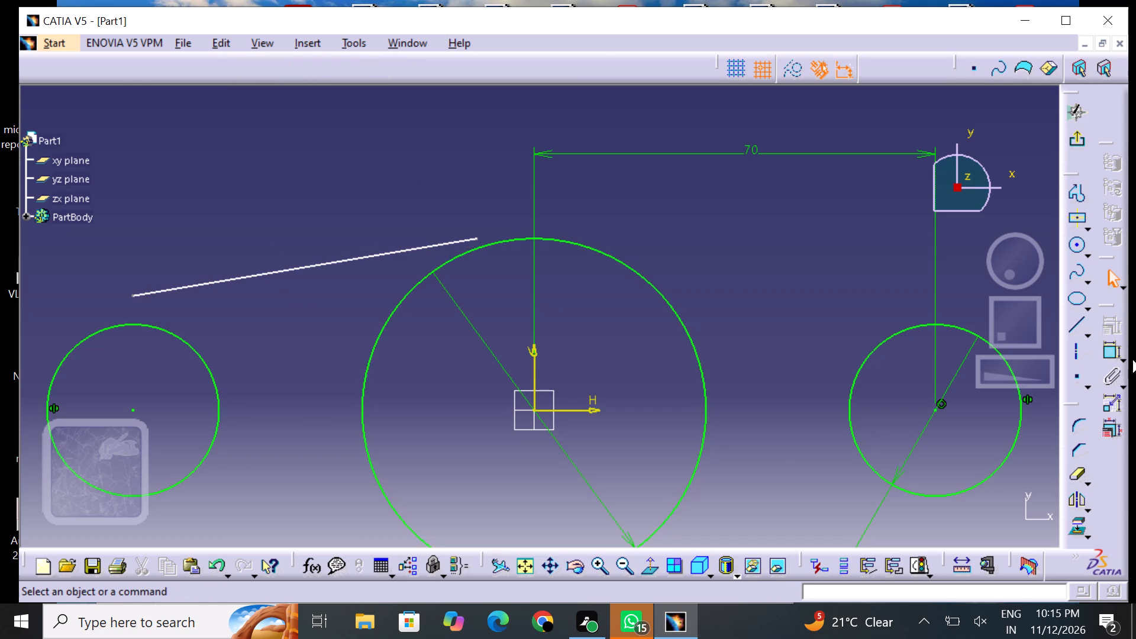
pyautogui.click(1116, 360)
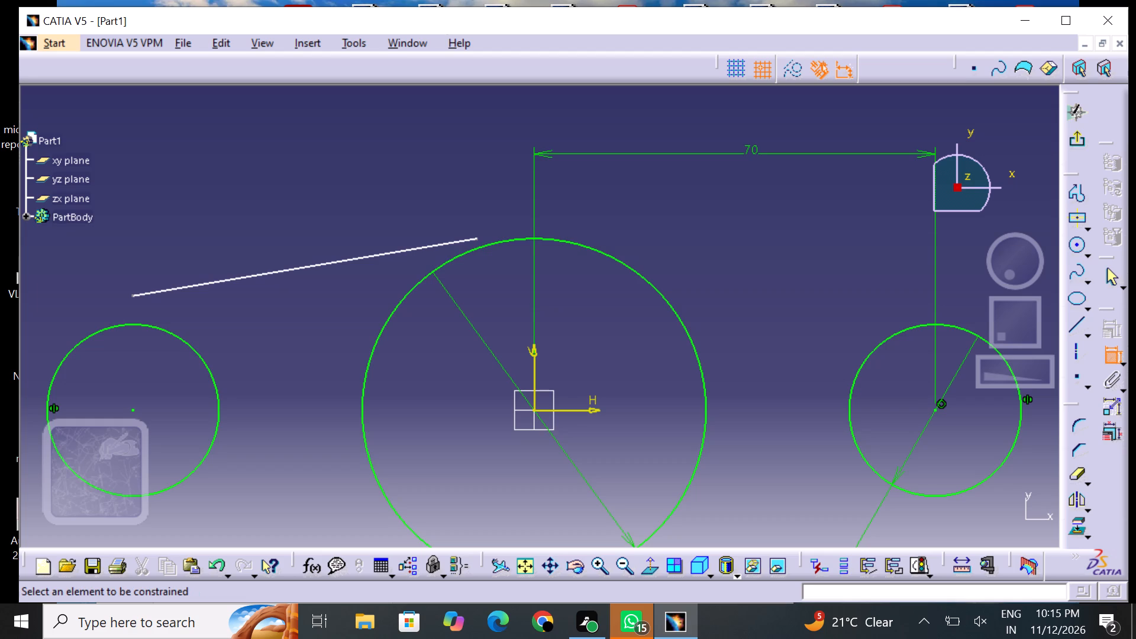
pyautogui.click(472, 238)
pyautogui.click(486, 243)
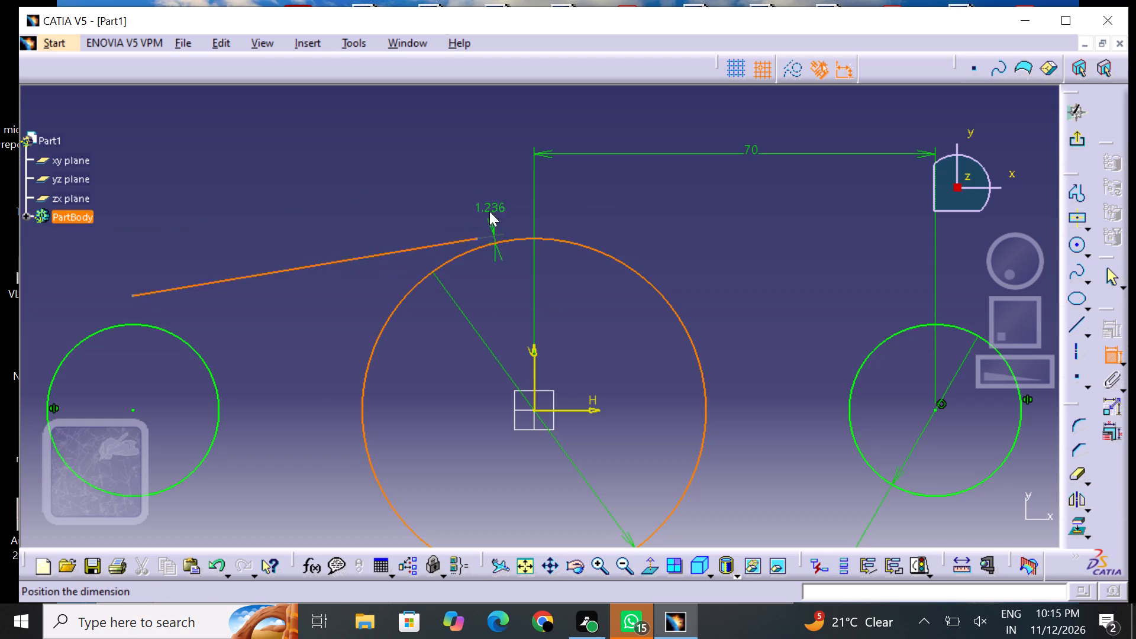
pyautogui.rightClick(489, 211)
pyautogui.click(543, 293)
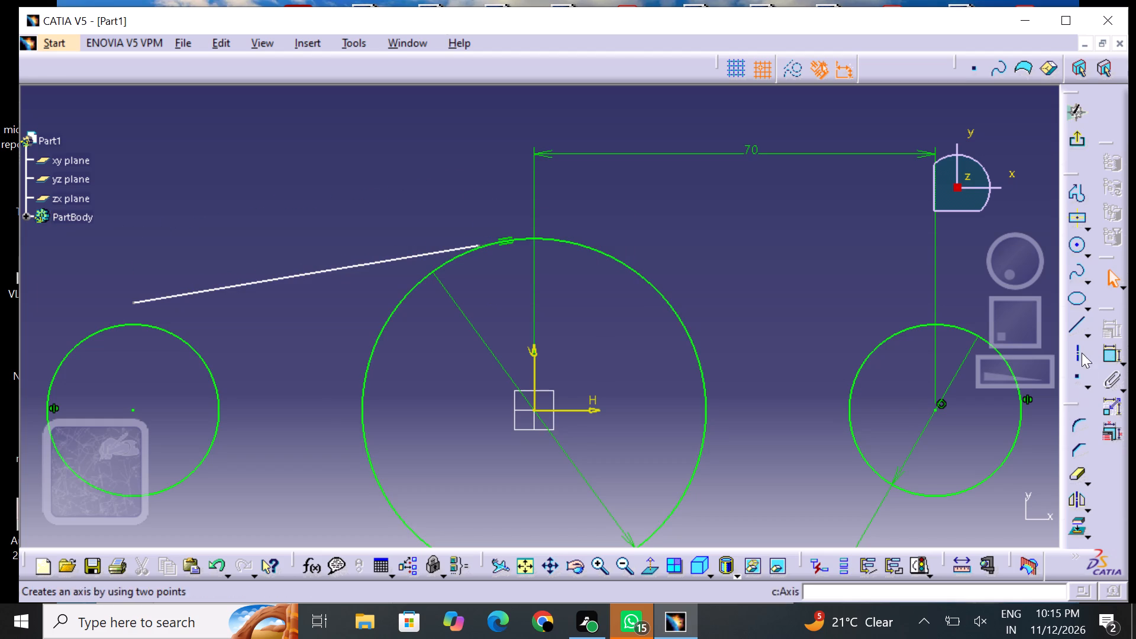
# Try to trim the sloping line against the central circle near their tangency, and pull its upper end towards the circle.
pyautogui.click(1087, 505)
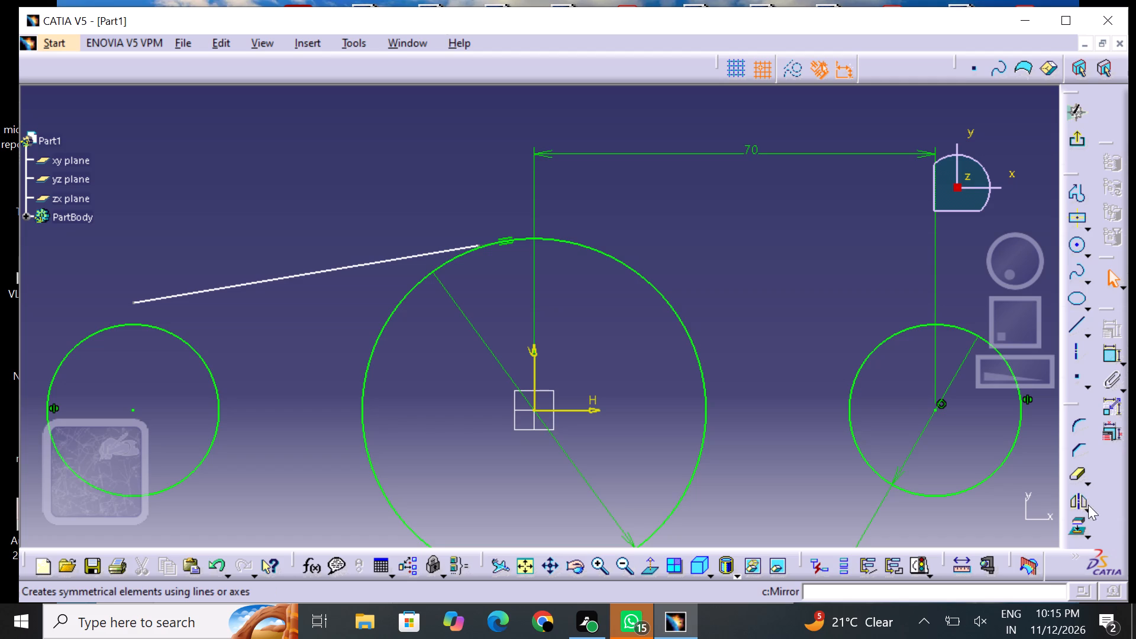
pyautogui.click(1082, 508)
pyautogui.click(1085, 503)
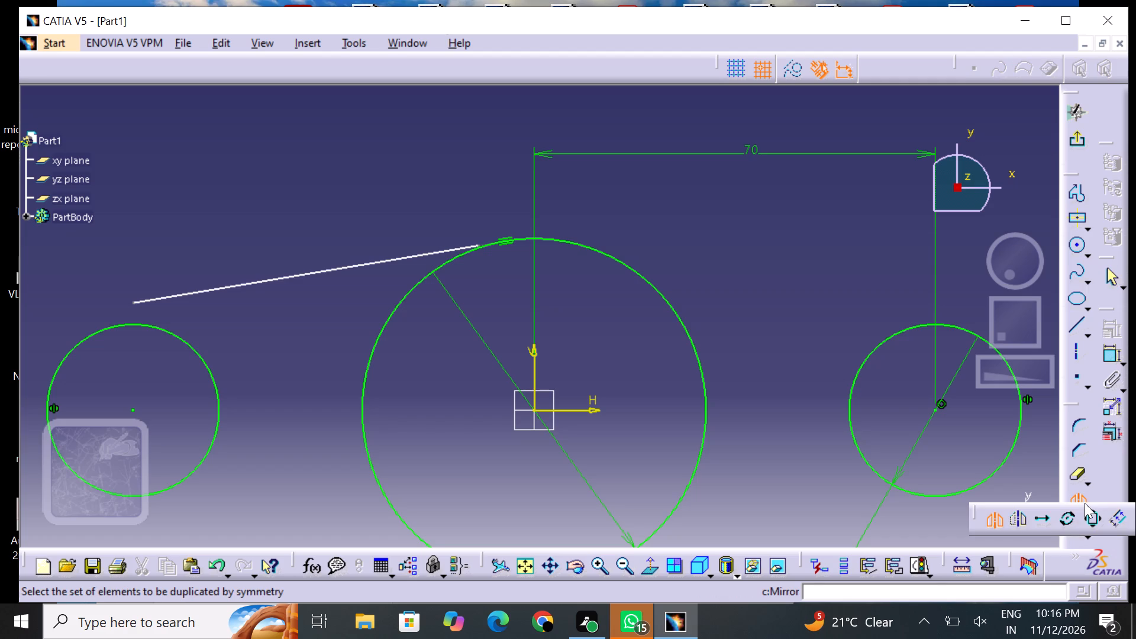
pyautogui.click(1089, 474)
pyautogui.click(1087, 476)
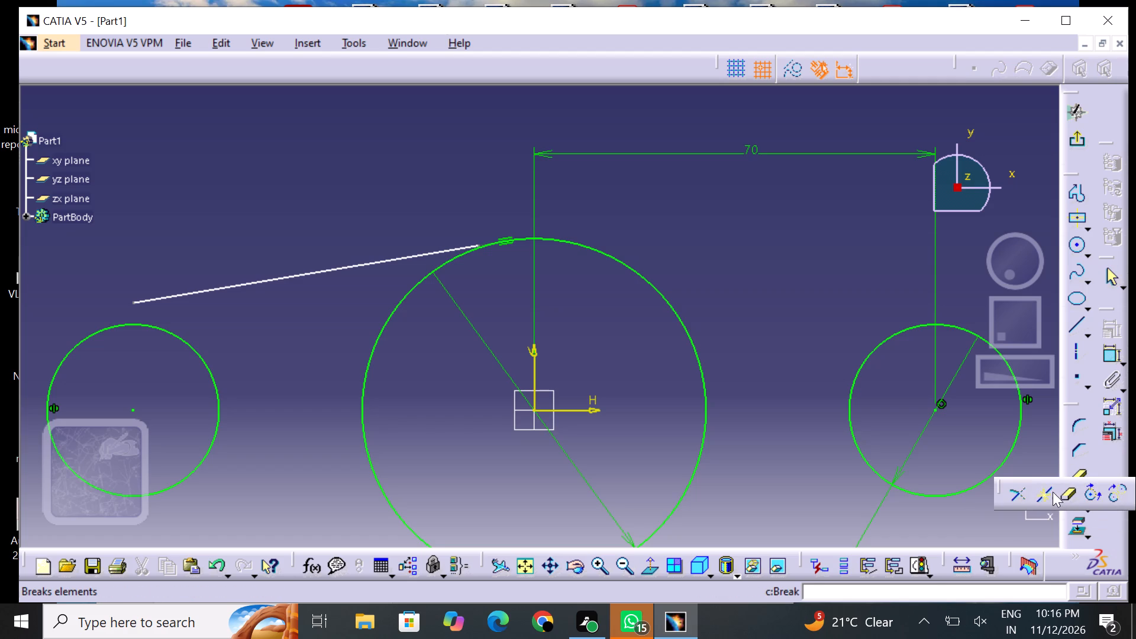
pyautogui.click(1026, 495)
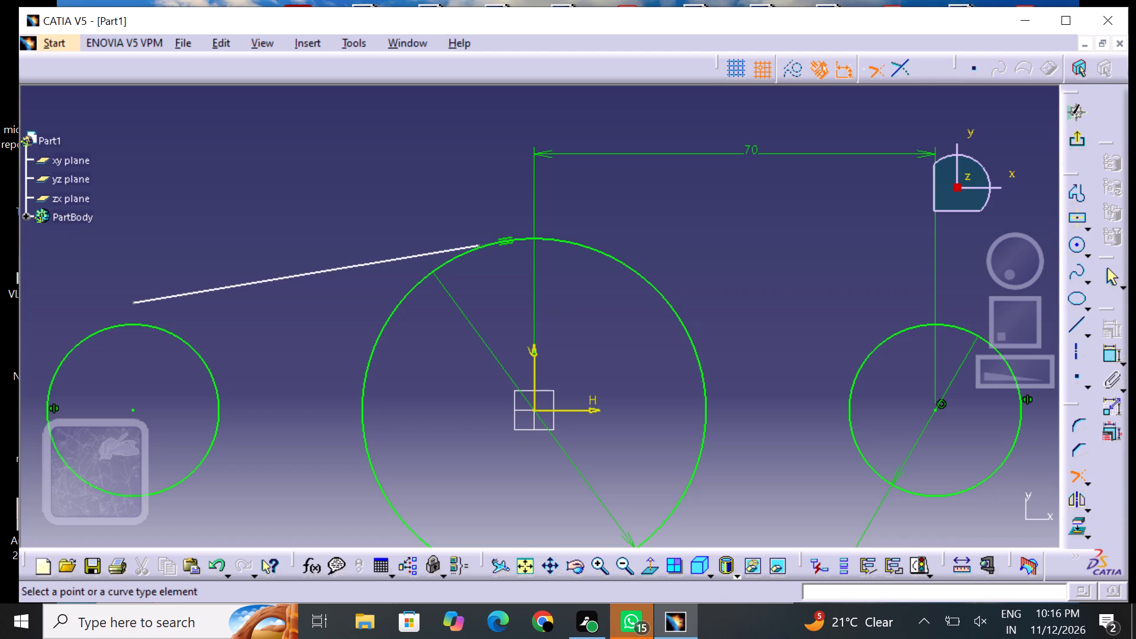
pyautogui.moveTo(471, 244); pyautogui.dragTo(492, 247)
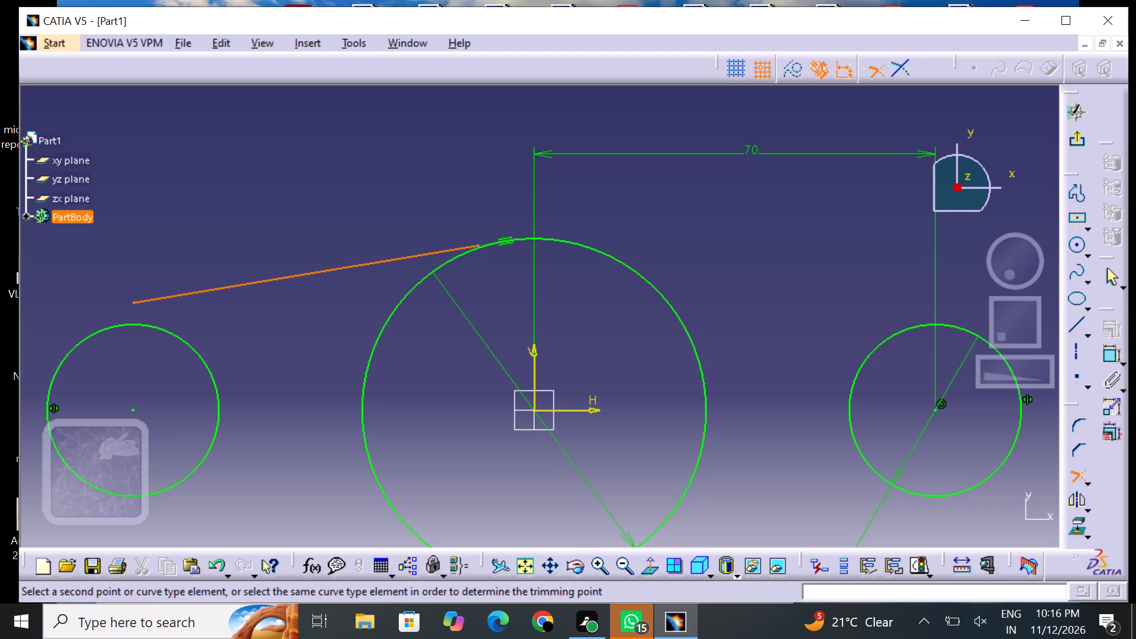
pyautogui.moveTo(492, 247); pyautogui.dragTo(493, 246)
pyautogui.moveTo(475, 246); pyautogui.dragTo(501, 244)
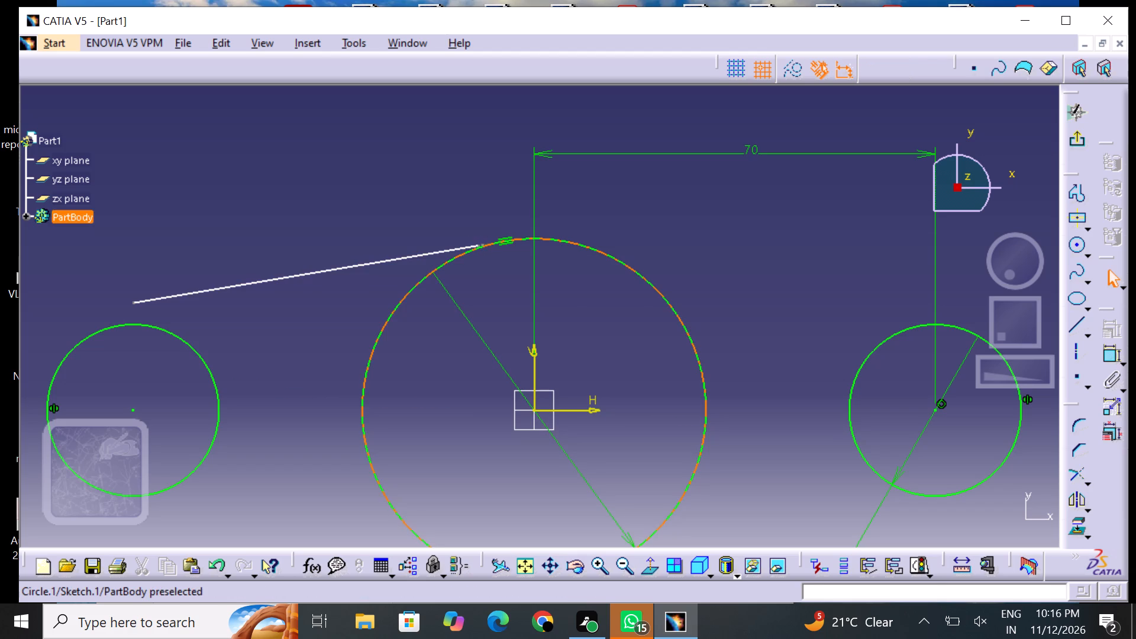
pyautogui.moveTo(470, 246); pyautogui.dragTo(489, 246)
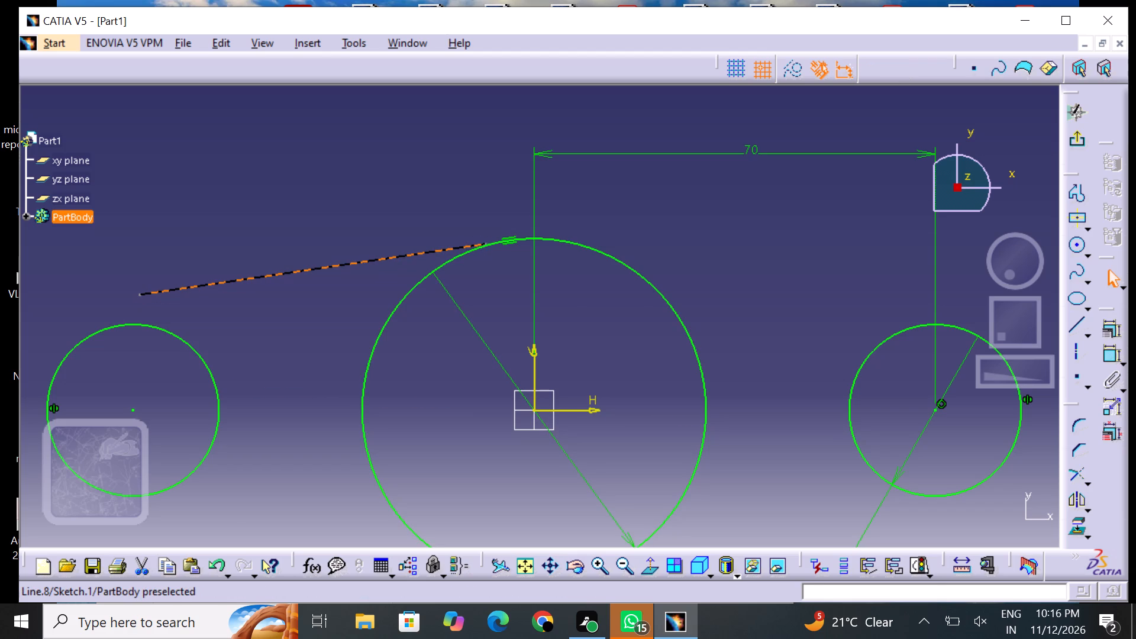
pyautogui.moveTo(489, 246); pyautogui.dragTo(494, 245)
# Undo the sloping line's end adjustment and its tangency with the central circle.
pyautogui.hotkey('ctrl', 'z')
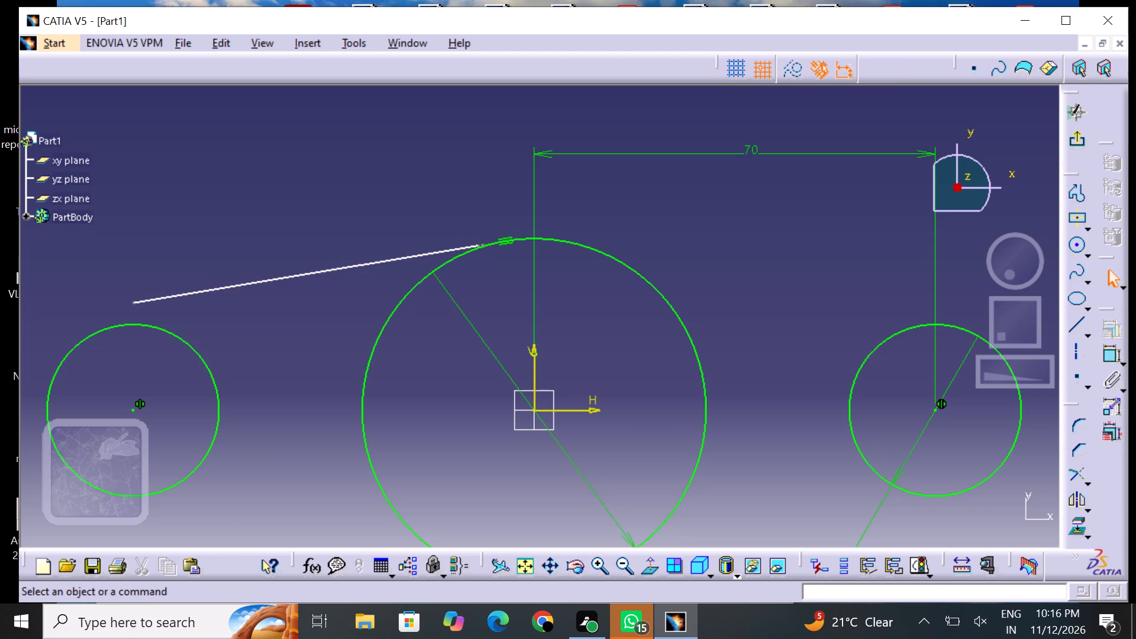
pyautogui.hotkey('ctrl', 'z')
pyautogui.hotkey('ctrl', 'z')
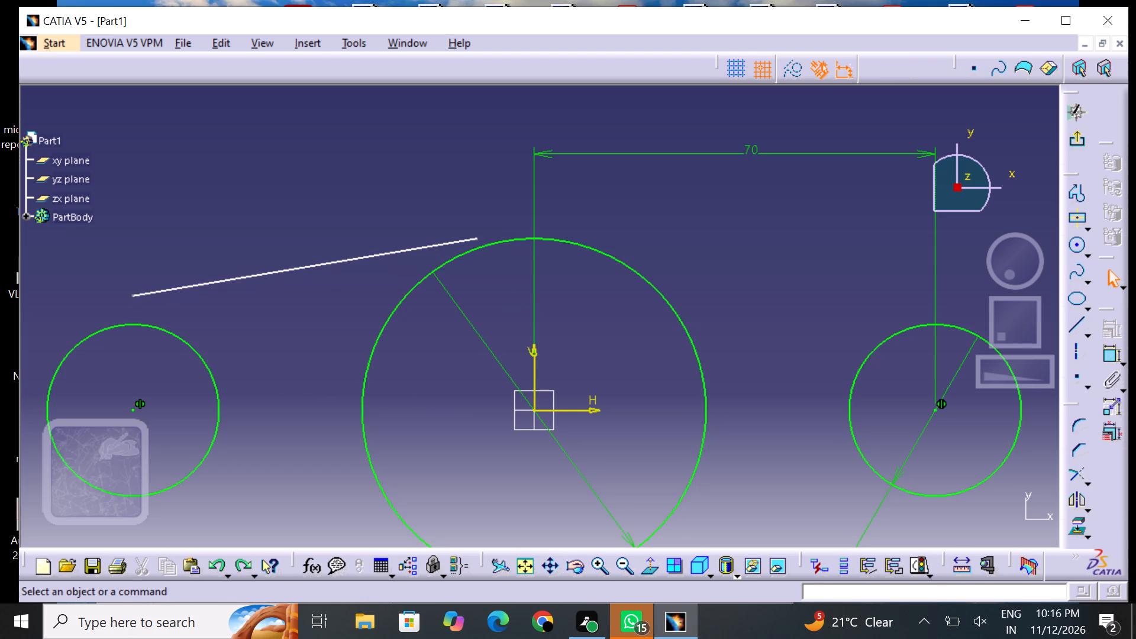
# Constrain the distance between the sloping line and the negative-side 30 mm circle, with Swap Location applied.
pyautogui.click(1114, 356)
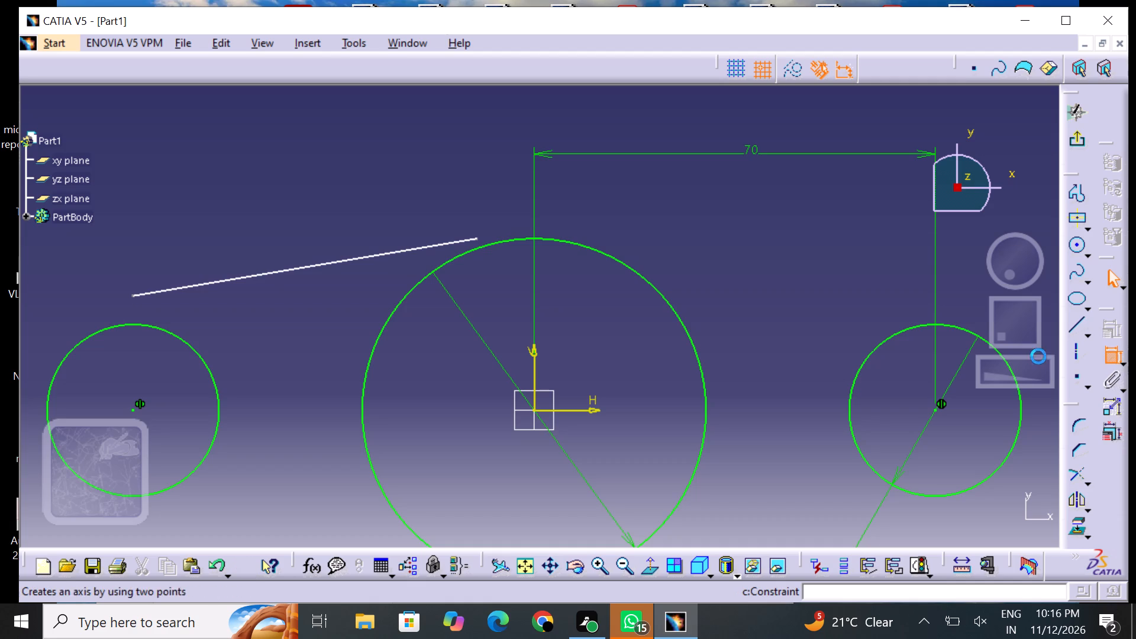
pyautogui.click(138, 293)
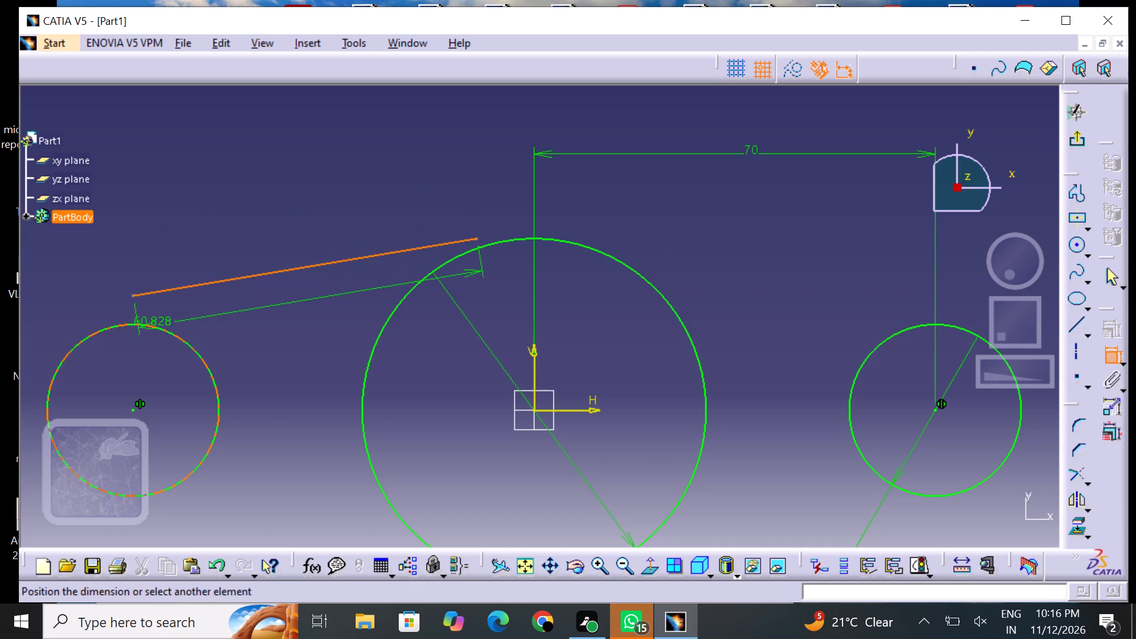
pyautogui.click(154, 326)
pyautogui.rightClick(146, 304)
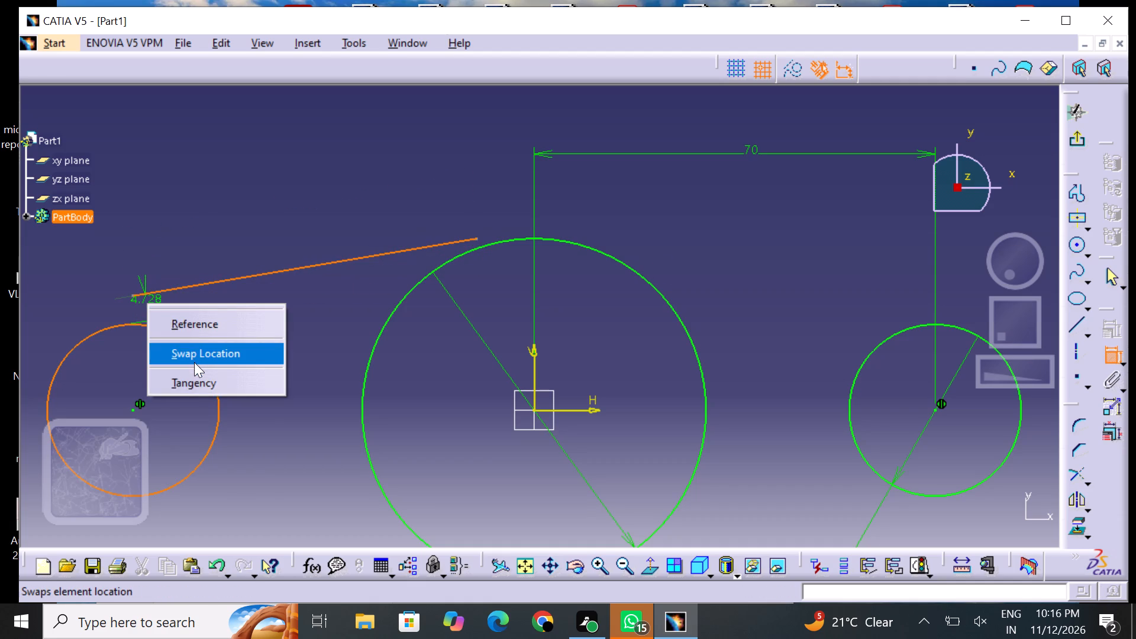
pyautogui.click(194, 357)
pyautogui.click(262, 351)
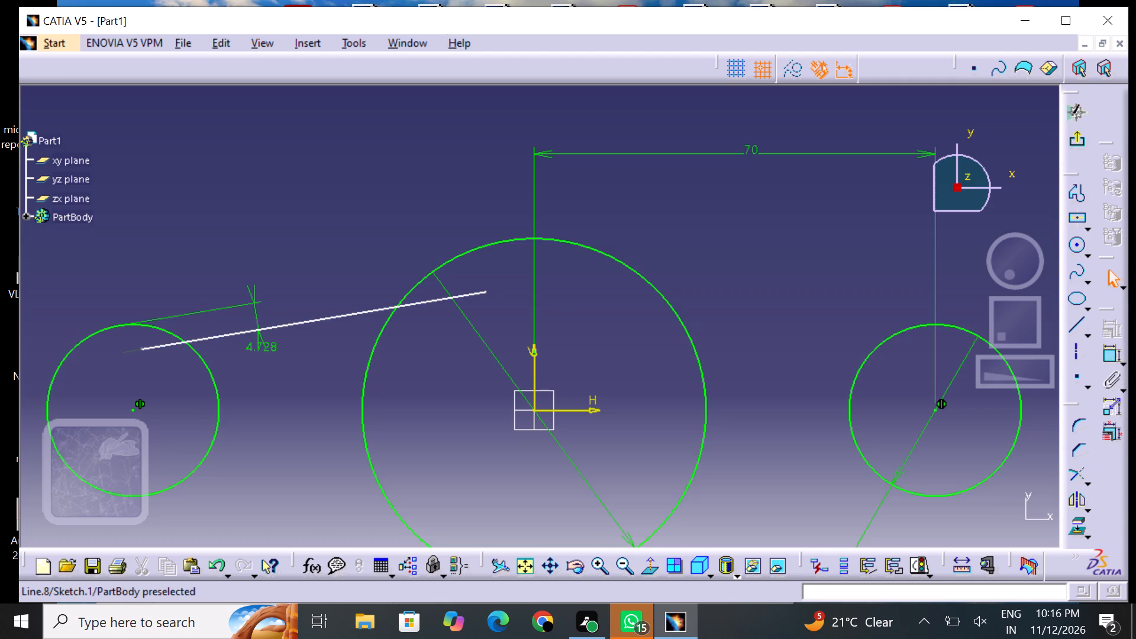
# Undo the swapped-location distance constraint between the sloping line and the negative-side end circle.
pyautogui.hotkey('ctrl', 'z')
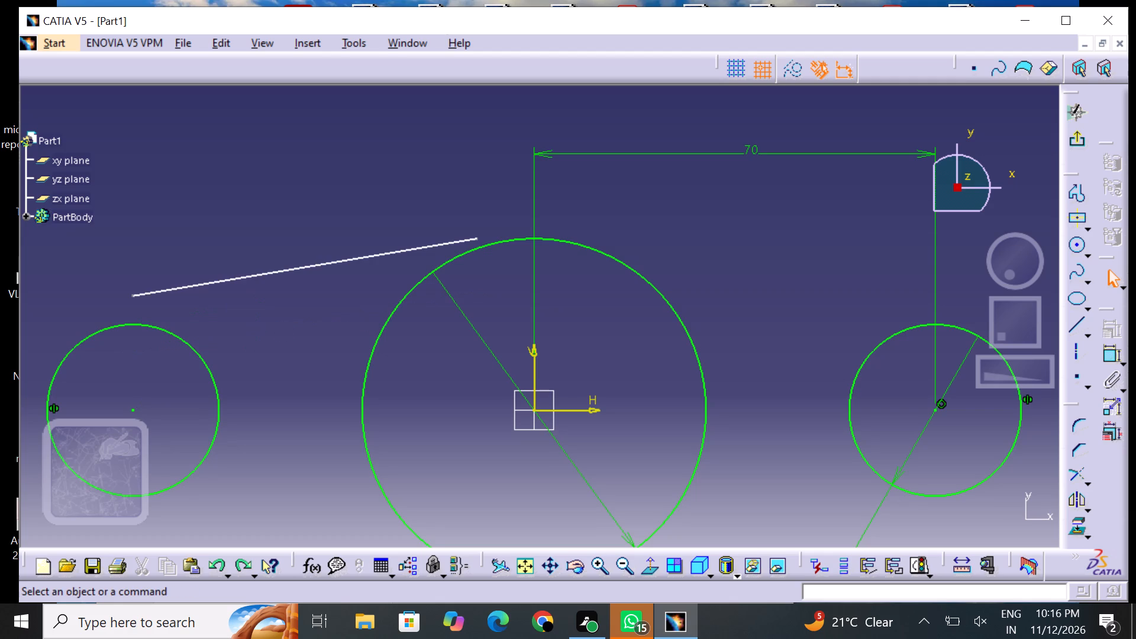
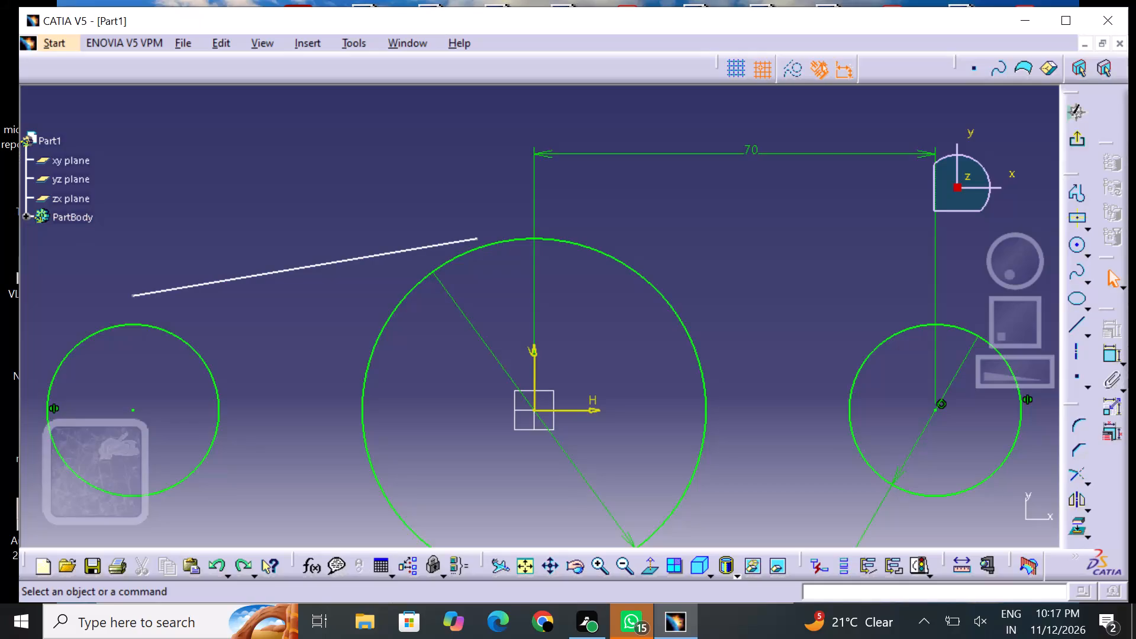
# Delete the loose slanted line above the left small circle and the central circle.
pyautogui.click(356, 263)
pyautogui.moveTo(347, 263); pyautogui.dragTo(338, 264, button='right')
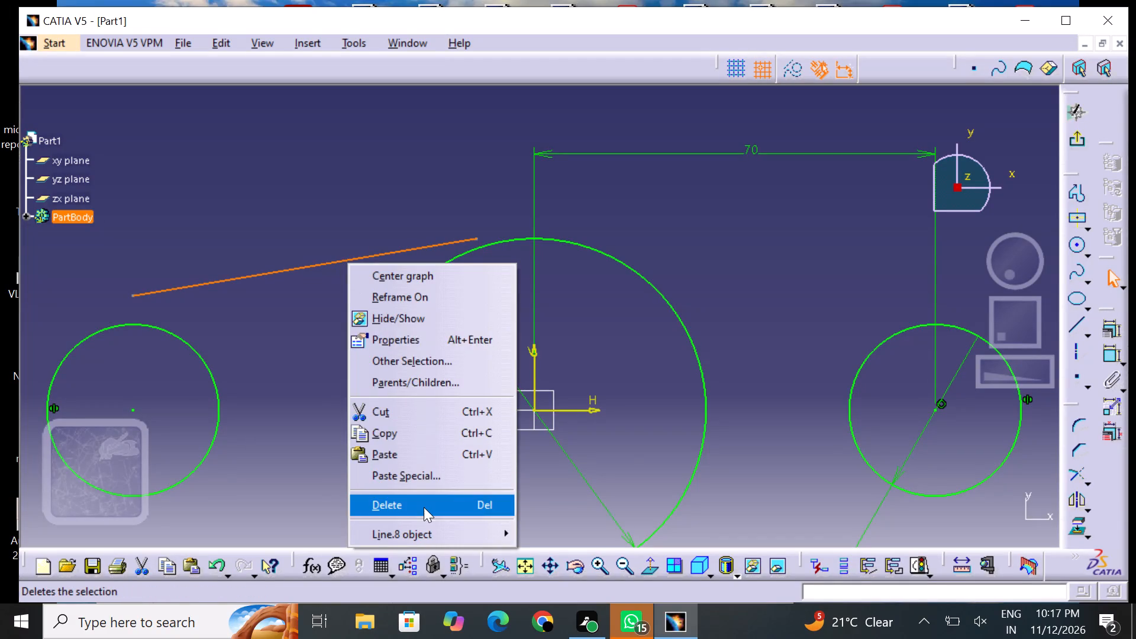
pyautogui.click(424, 507)
# Sketch a slanted line about 95 mm long from beyond the left small circle to H 0, V 40 mm above the central circle.
pyautogui.click(1076, 333)
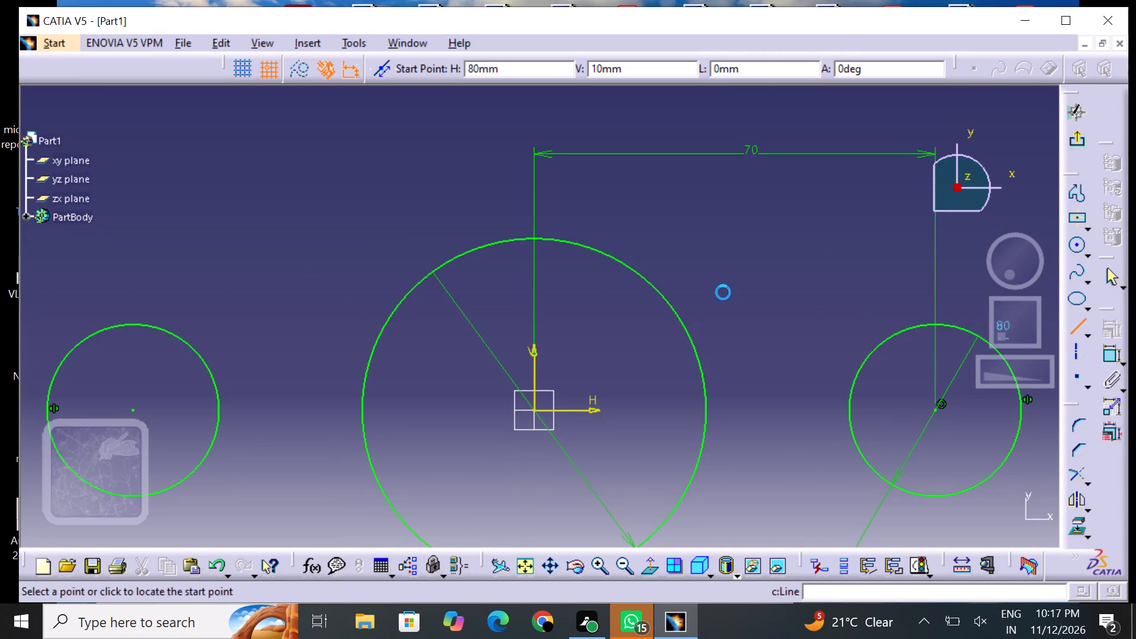
pyautogui.moveTo(53, 320); pyautogui.dragTo(95, 310, button='middle')
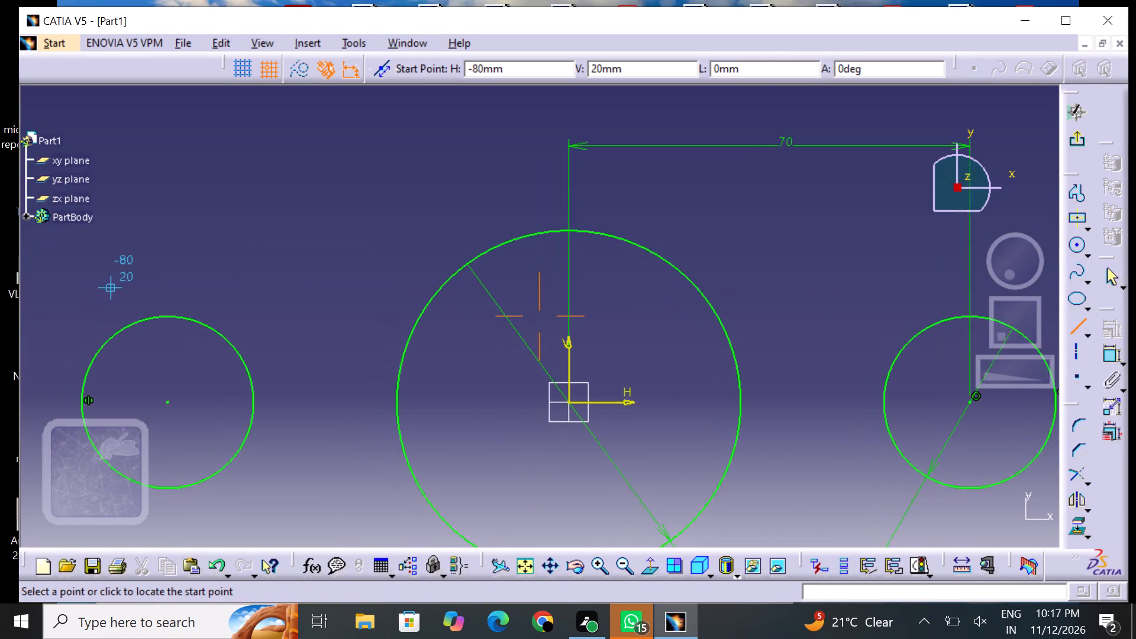
pyautogui.moveTo(95, 310); pyautogui.dragTo(98, 309, button='middle')
pyautogui.click(61, 320)
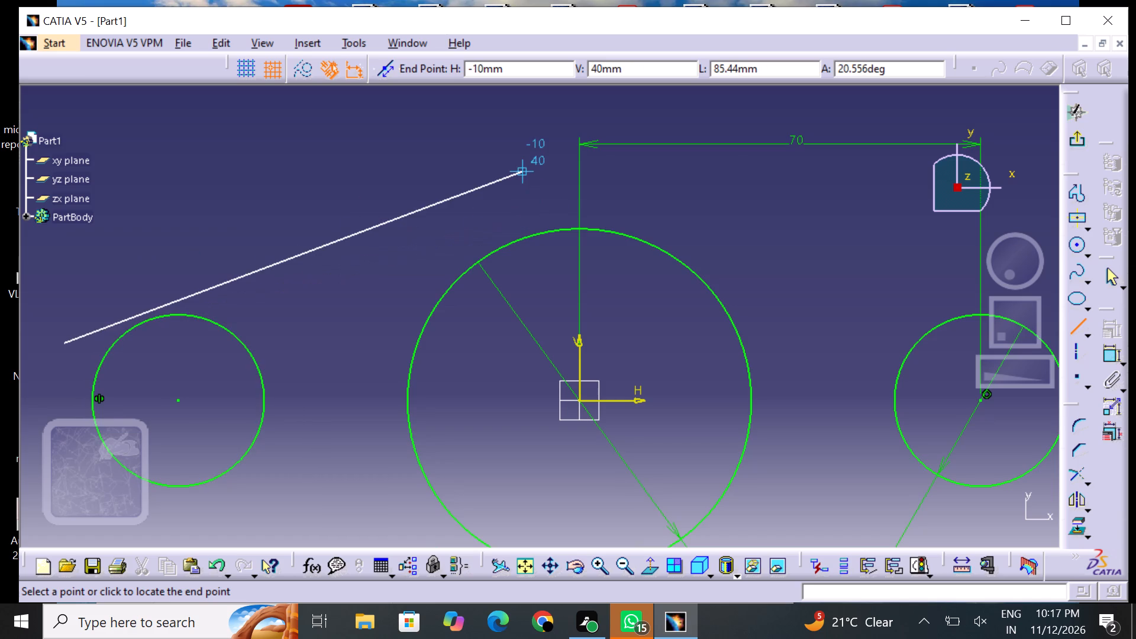
pyautogui.click(557, 182)
pyautogui.moveTo(621, 187); pyautogui.dragTo(623, 194)
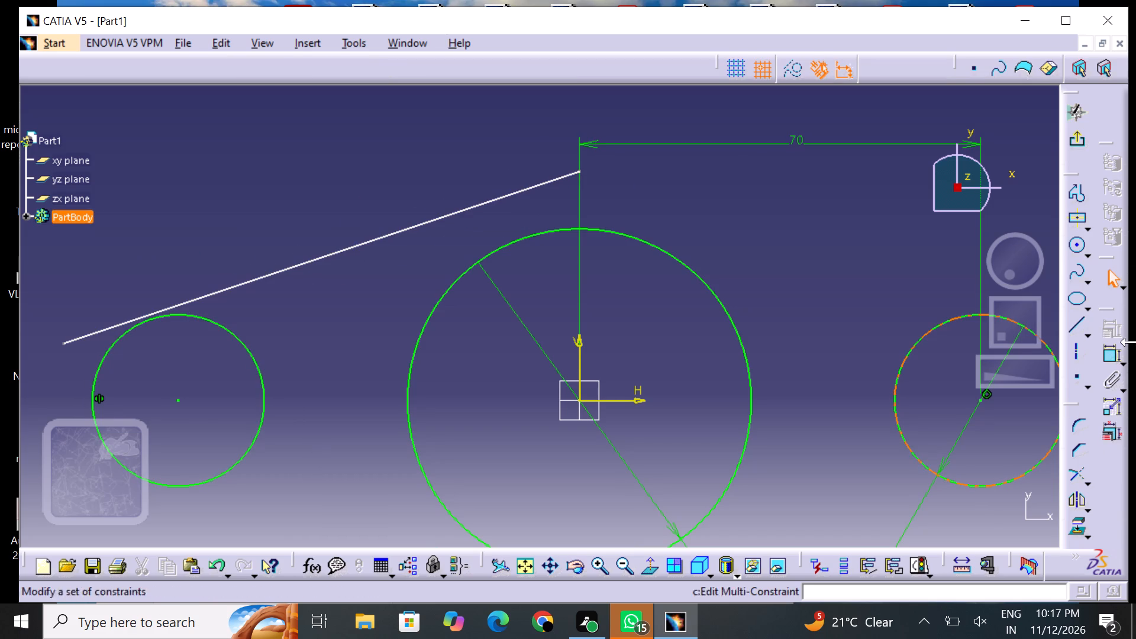
# Apply a tangency constraint between the new slanted line and the left small circle.
pyautogui.click(1109, 367)
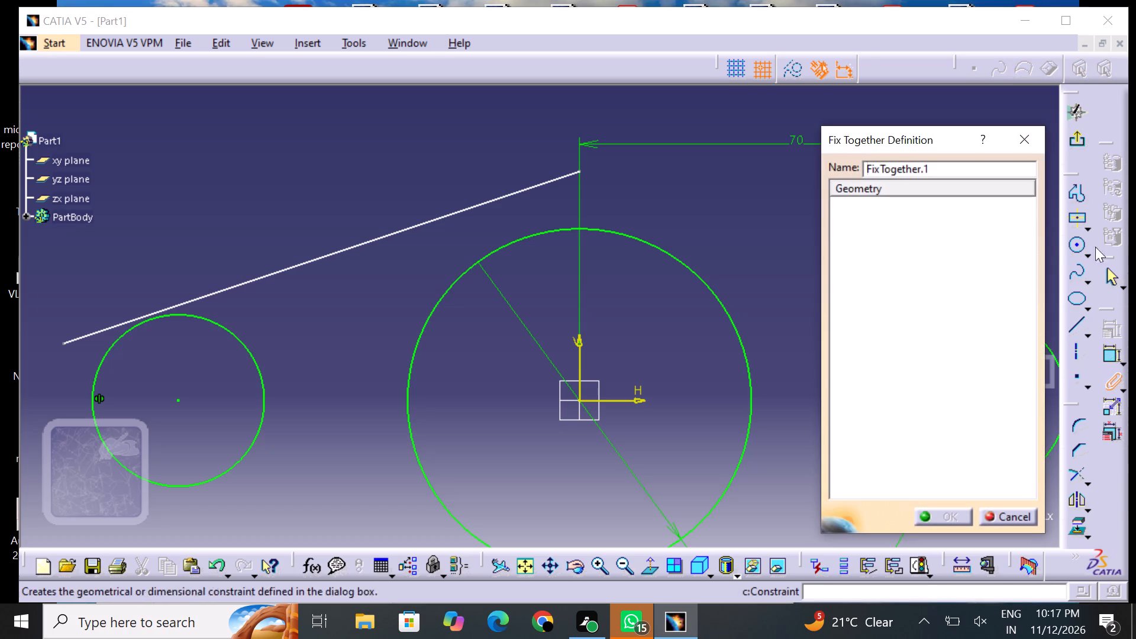
pyautogui.click(1028, 143)
pyautogui.click(1109, 353)
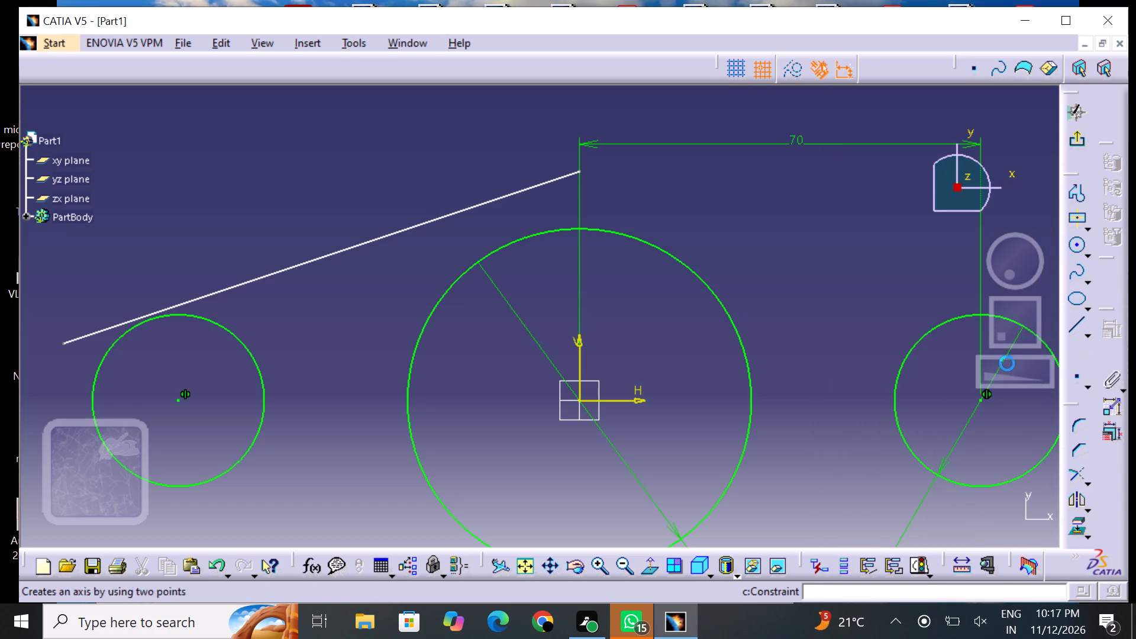
pyautogui.click(80, 340)
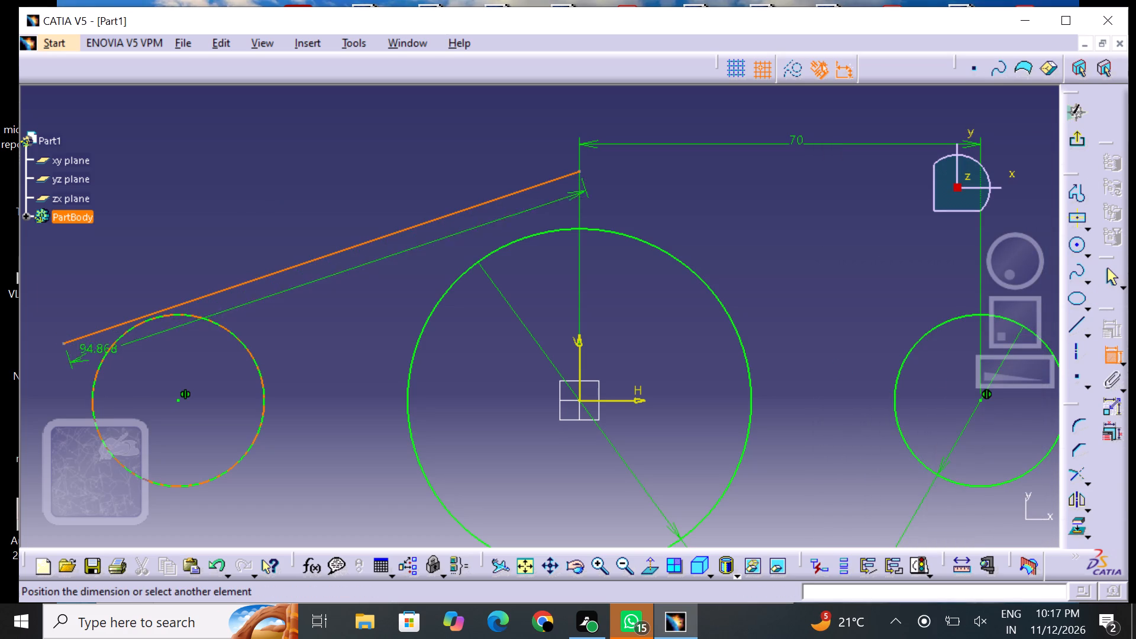
pyautogui.click(105, 353)
pyautogui.rightClick(99, 303)
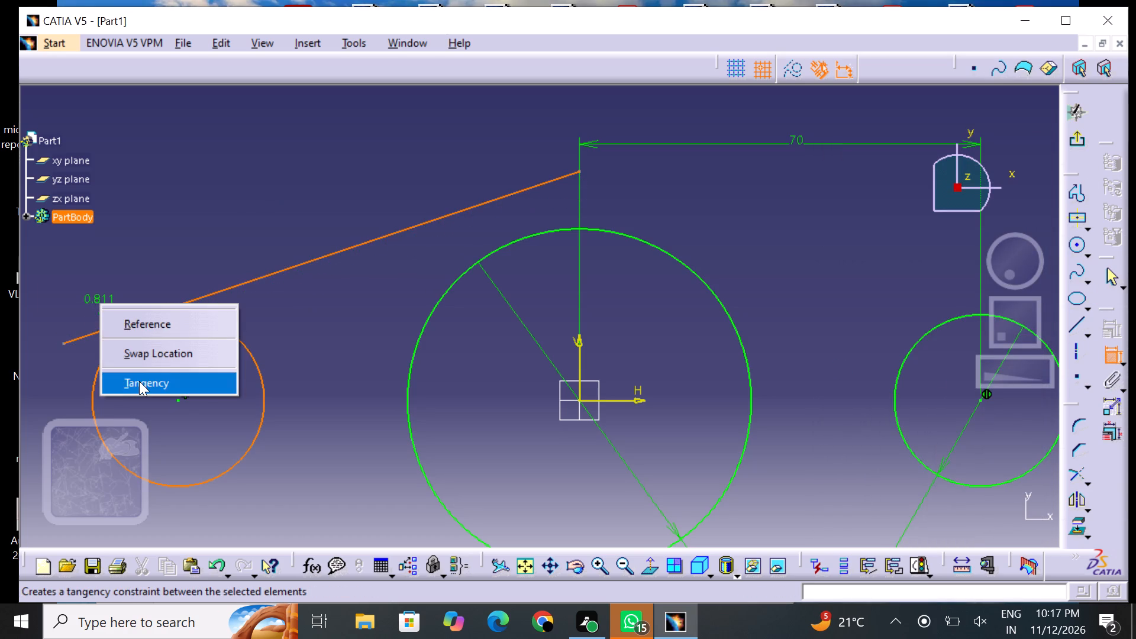
pyautogui.click(140, 381)
pyautogui.click(332, 353)
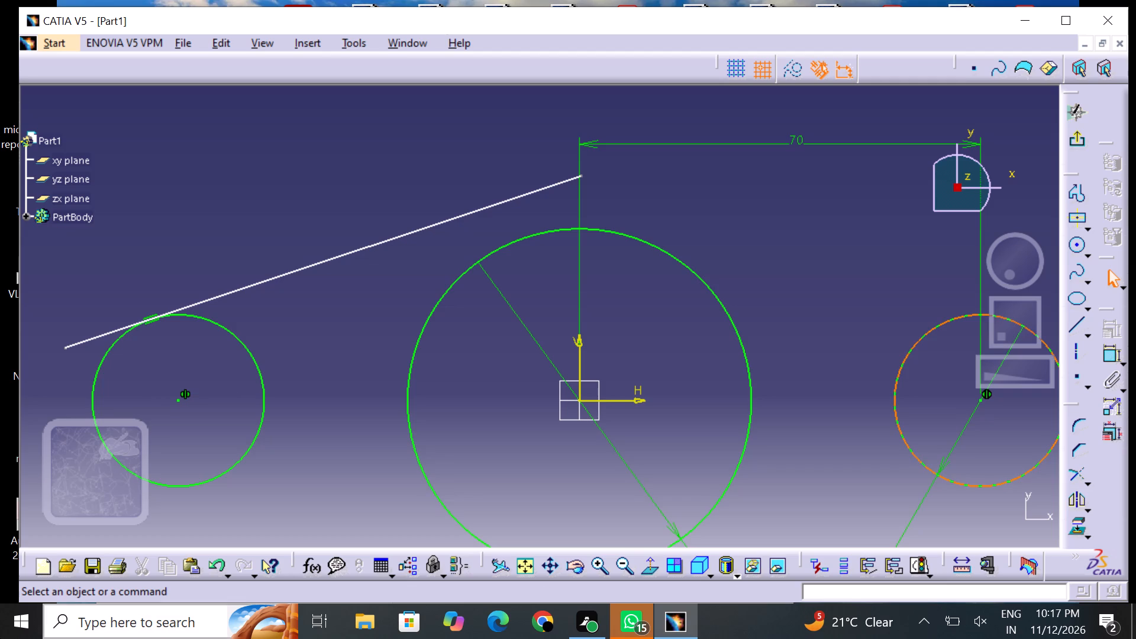
# Apply a tangency constraint between the left slanted line and the large central circle.
pyautogui.click(1118, 358)
pyautogui.click(1113, 355)
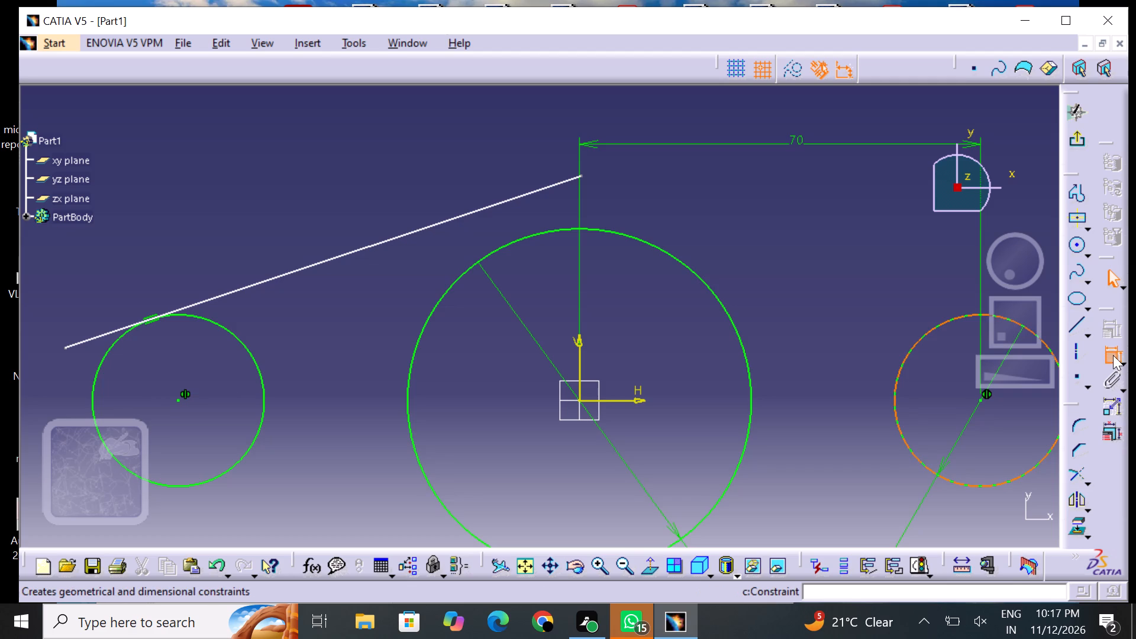
pyautogui.click(566, 183)
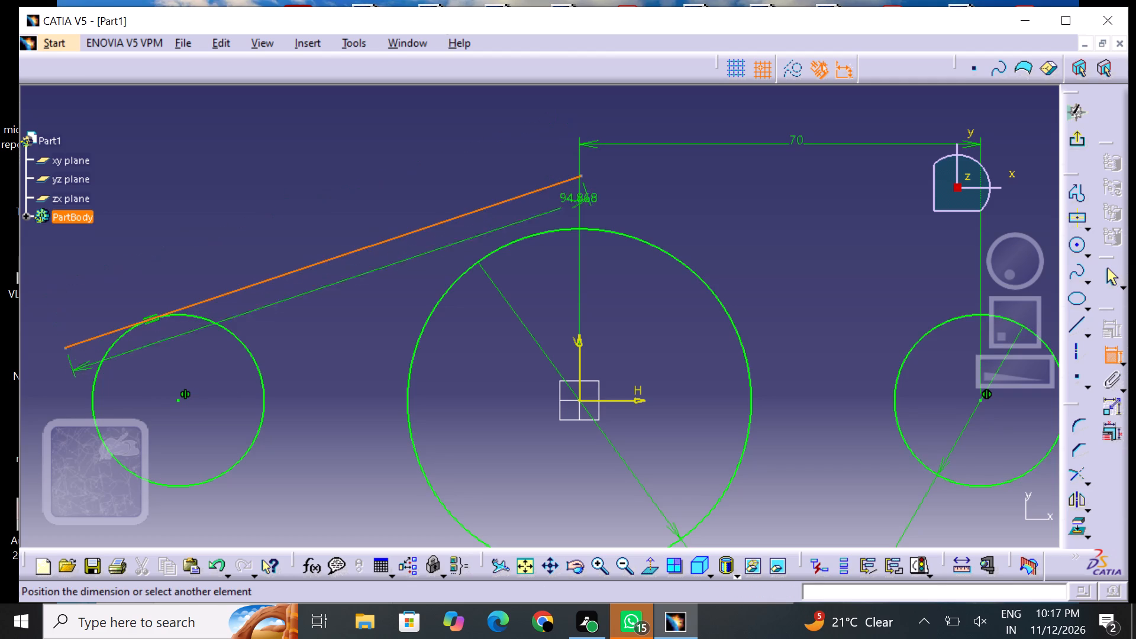
pyautogui.click(615, 231)
pyautogui.rightClick(621, 225)
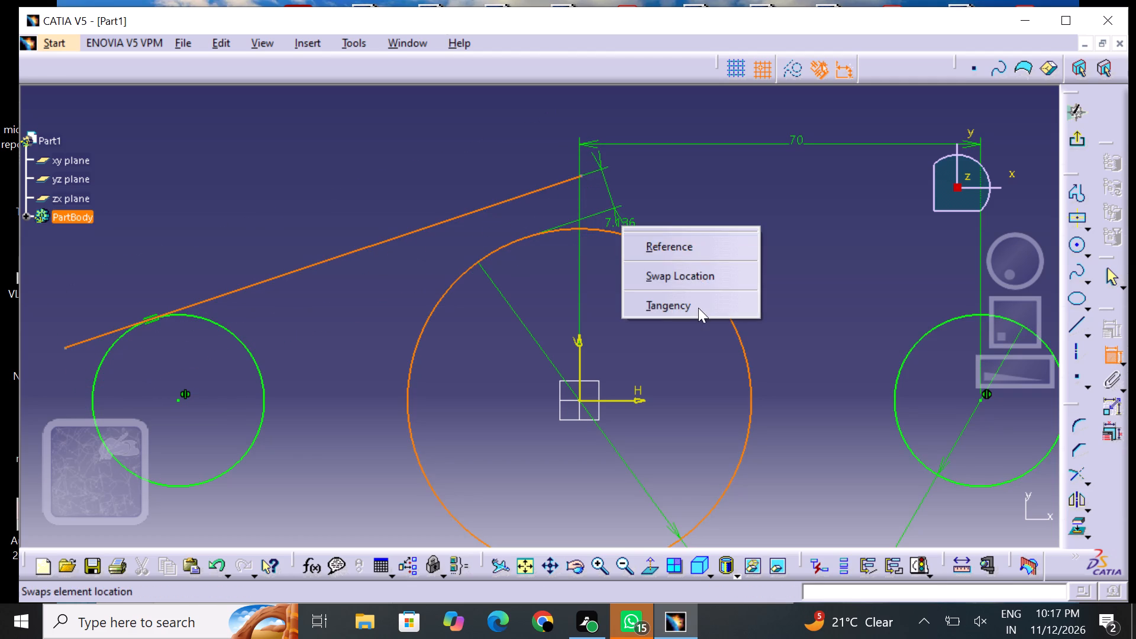
pyautogui.click(698, 308)
pyautogui.click(718, 227)
# Sketch a second slanted line from above the central circle to about H 90, V 10 mm beyond the right small circle.
pyautogui.moveTo(730, 267); pyautogui.dragTo(728, 253, button='middle')
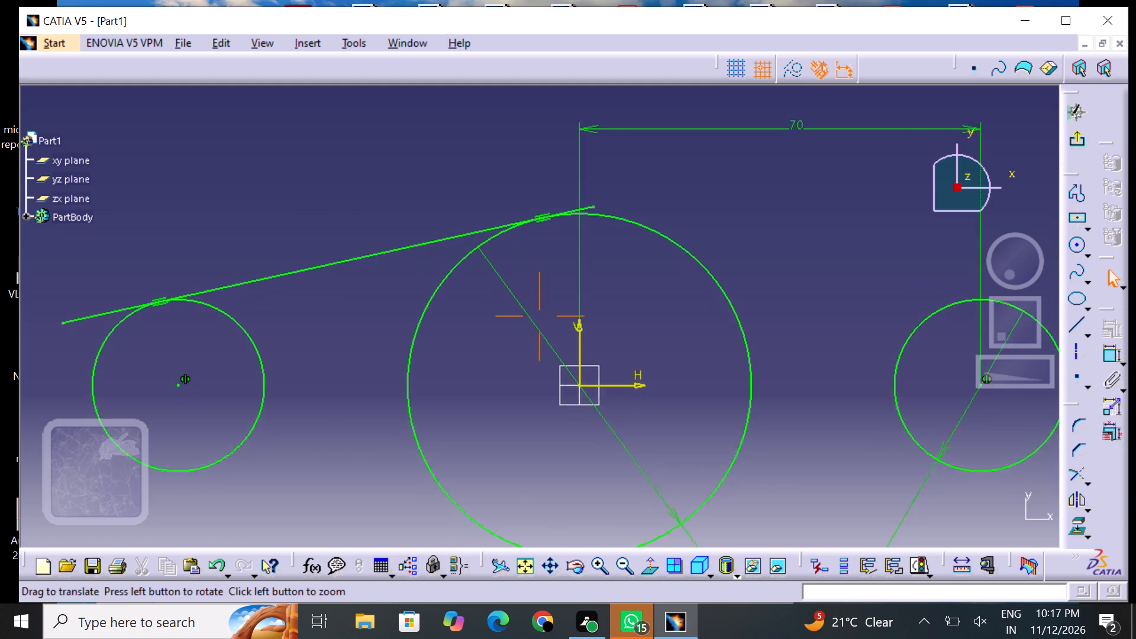
pyautogui.moveTo(728, 253); pyautogui.dragTo(583, 193, button='middle')
pyautogui.moveTo(632, 173); pyautogui.dragTo(648, 251, button='middle')
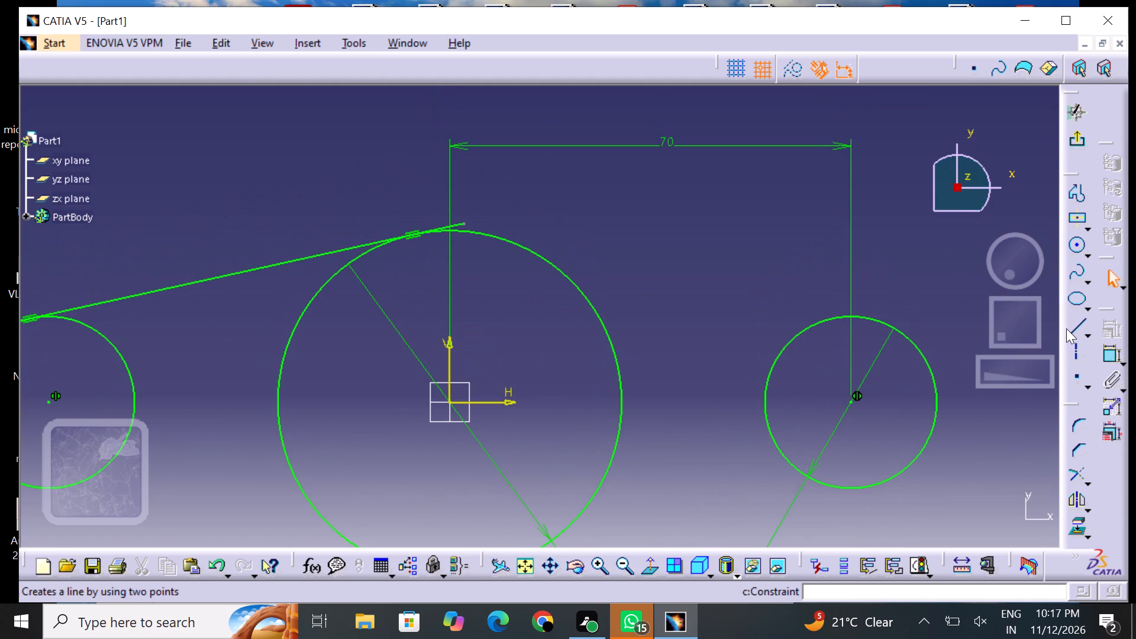
pyautogui.click(1075, 325)
pyautogui.moveTo(425, 169); pyautogui.dragTo(425, 169)
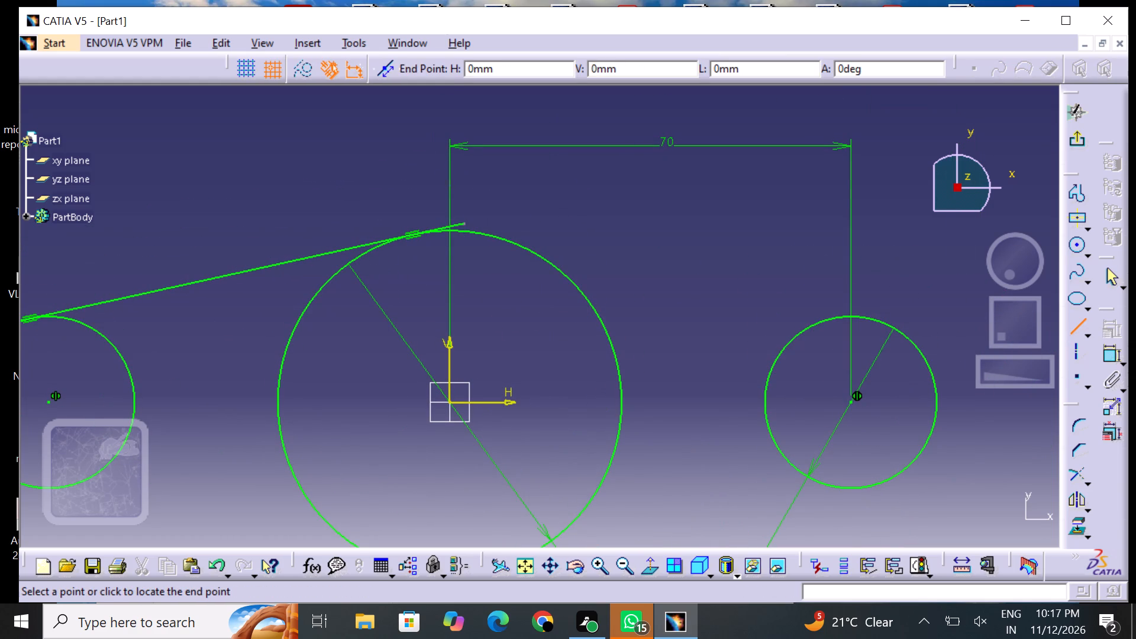
pyautogui.moveTo(425, 169); pyautogui.dragTo(431, 168)
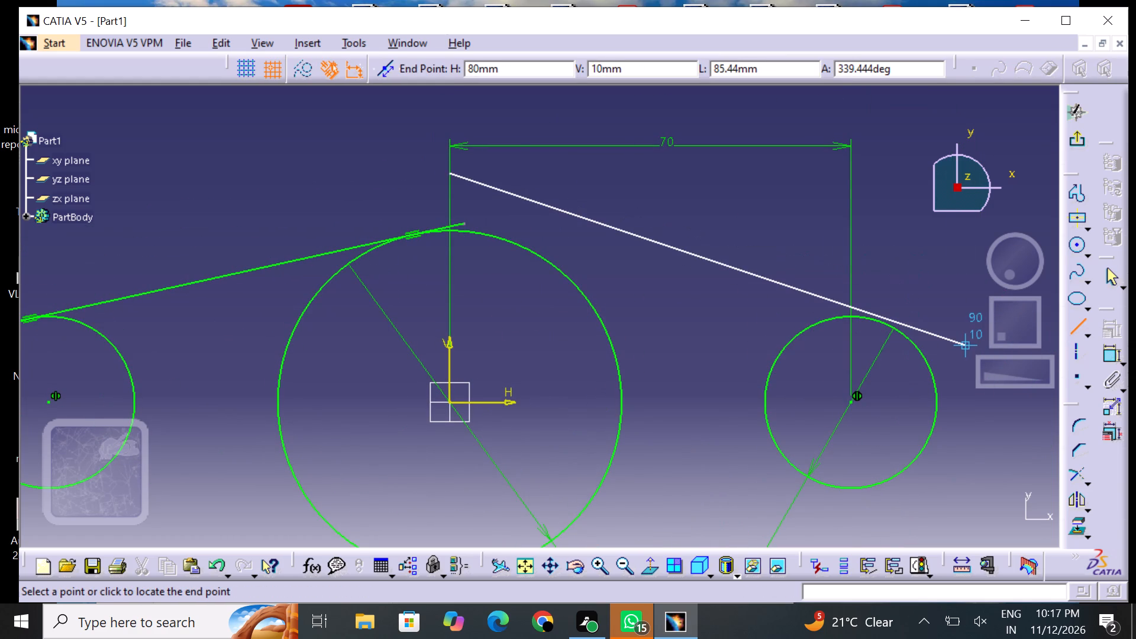
pyautogui.click(953, 317)
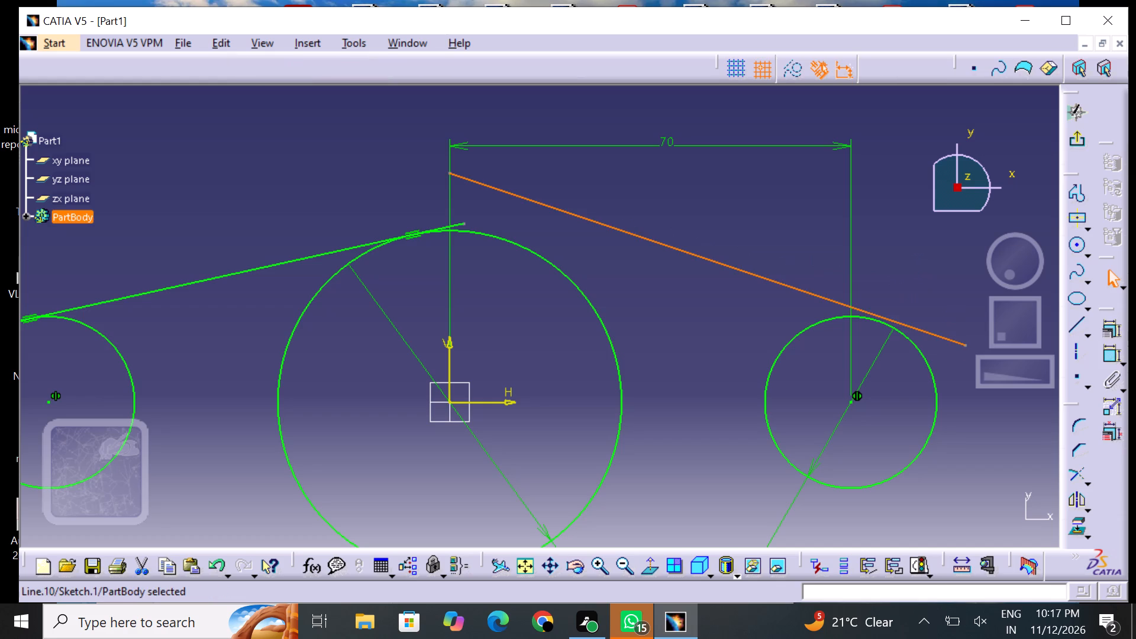
pyautogui.moveTo(931, 276); pyautogui.dragTo(937, 283)
# Apply a tangency constraint between the second slanted line and the right small circle.
pyautogui.click(1110, 350)
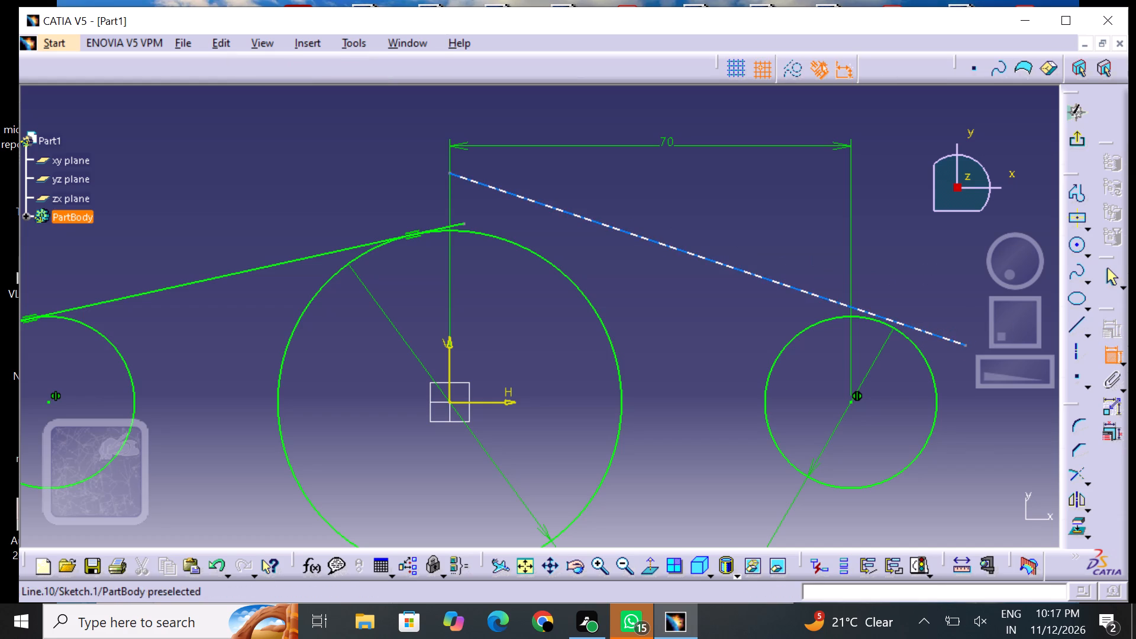
pyautogui.click(916, 330)
pyautogui.click(918, 347)
pyautogui.rightClick(893, 302)
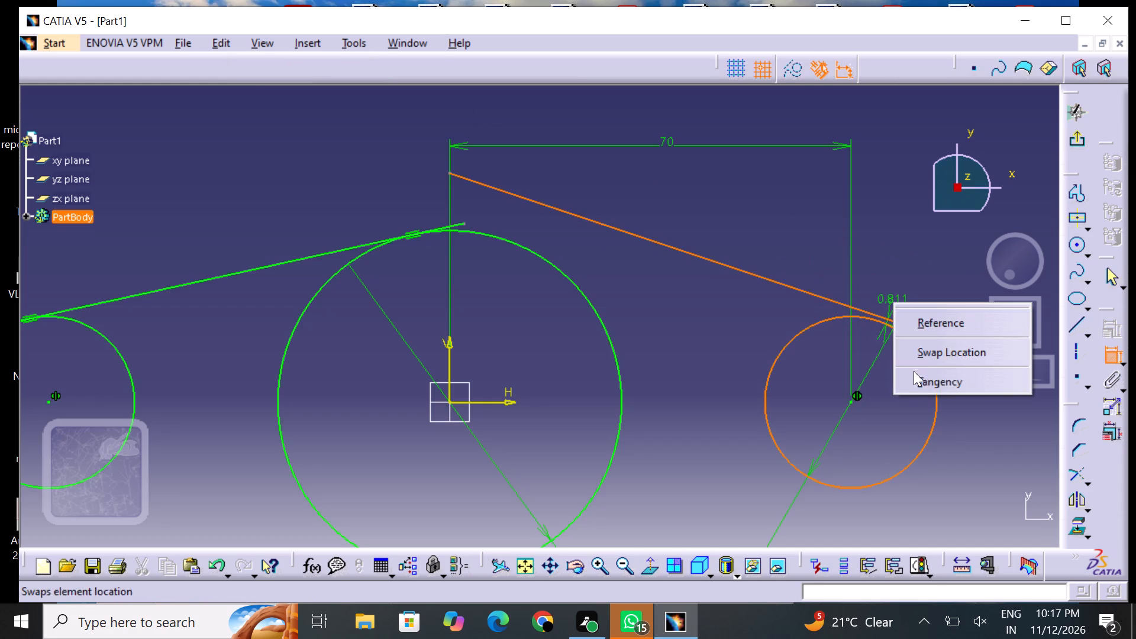
pyautogui.click(916, 375)
# Apply a tangency constraint between the right slanted line and the large central circle.
pyautogui.click(1112, 359)
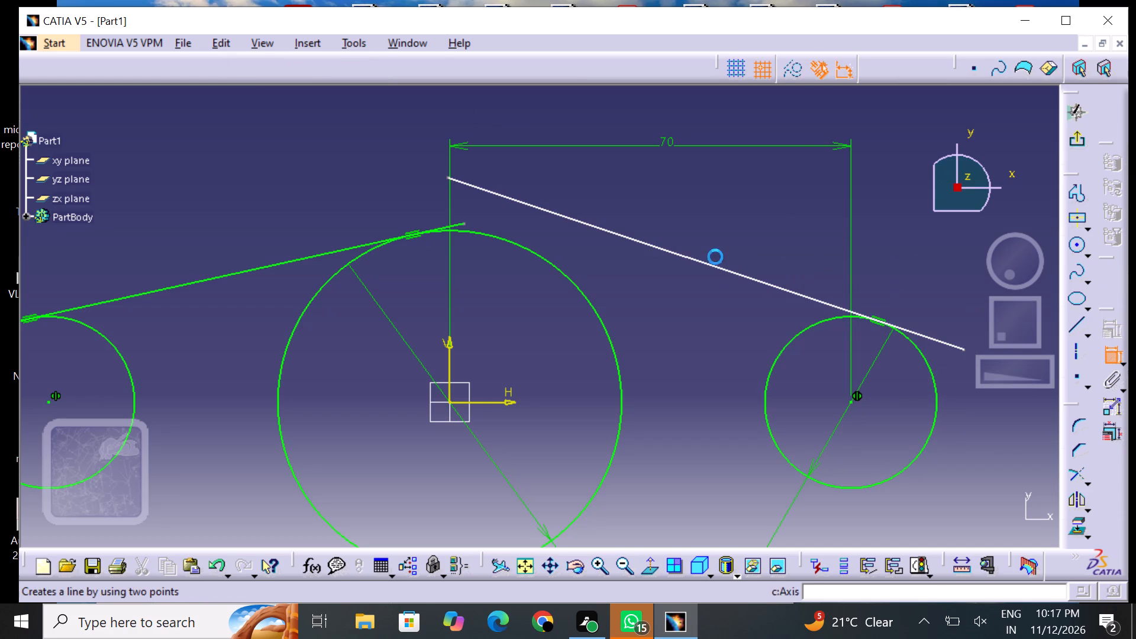
pyautogui.click(496, 192)
pyautogui.click(518, 247)
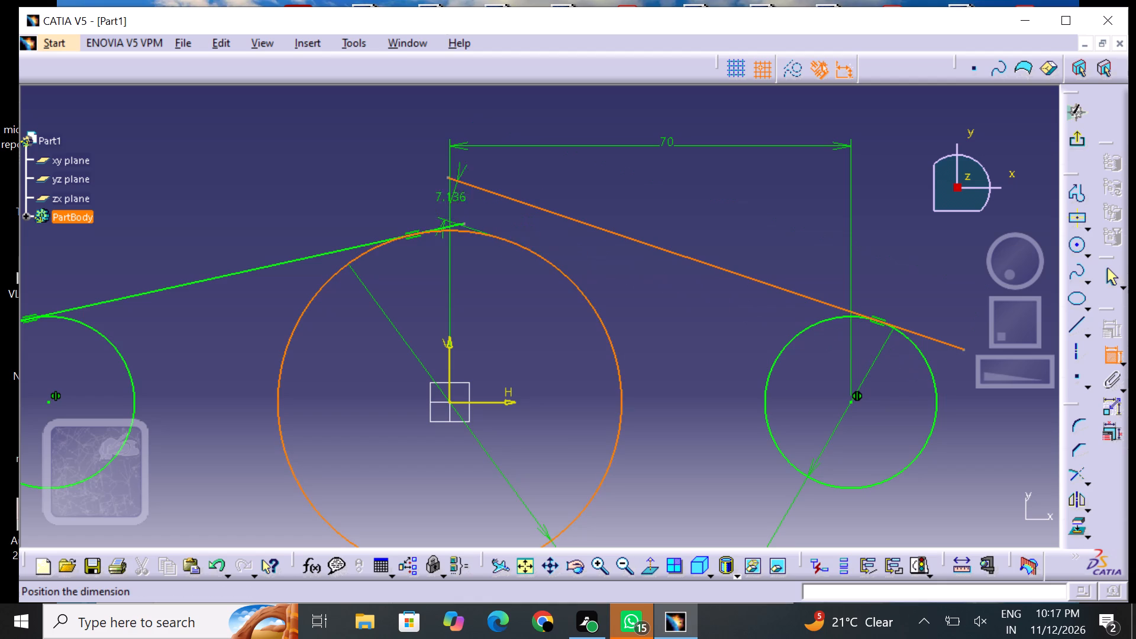
pyautogui.rightClick(521, 229)
pyautogui.click(564, 308)
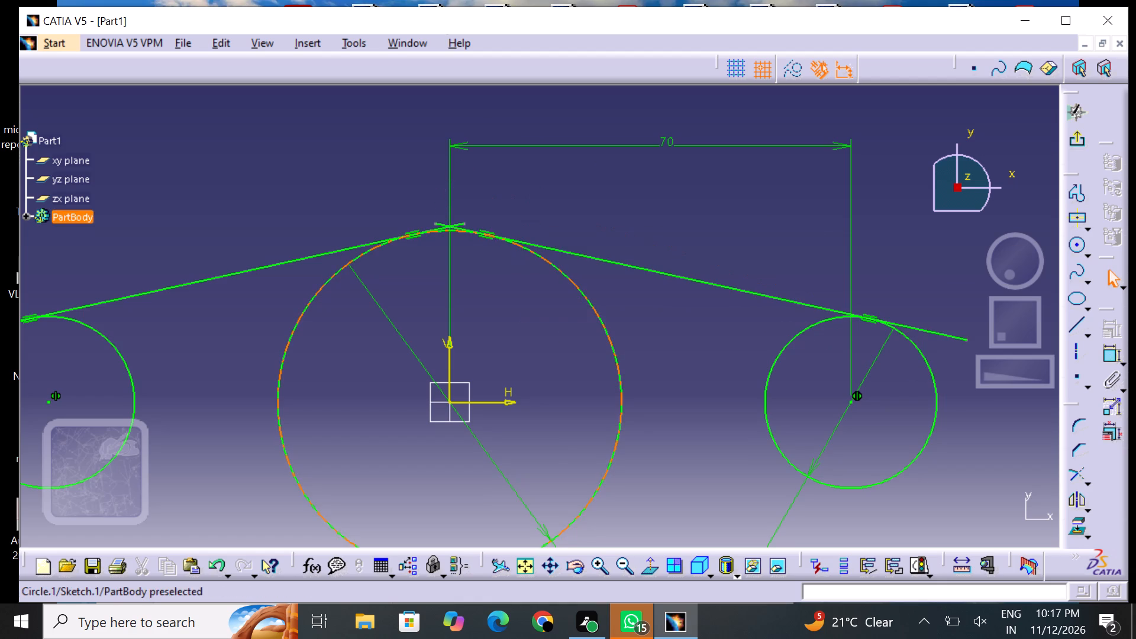
# Quick Trim the overhanging ends of both tangent lines, at their crossing above the central circle and beyond the two small circles.
pyautogui.click(1086, 483)
pyautogui.doubleClick(1070, 496)
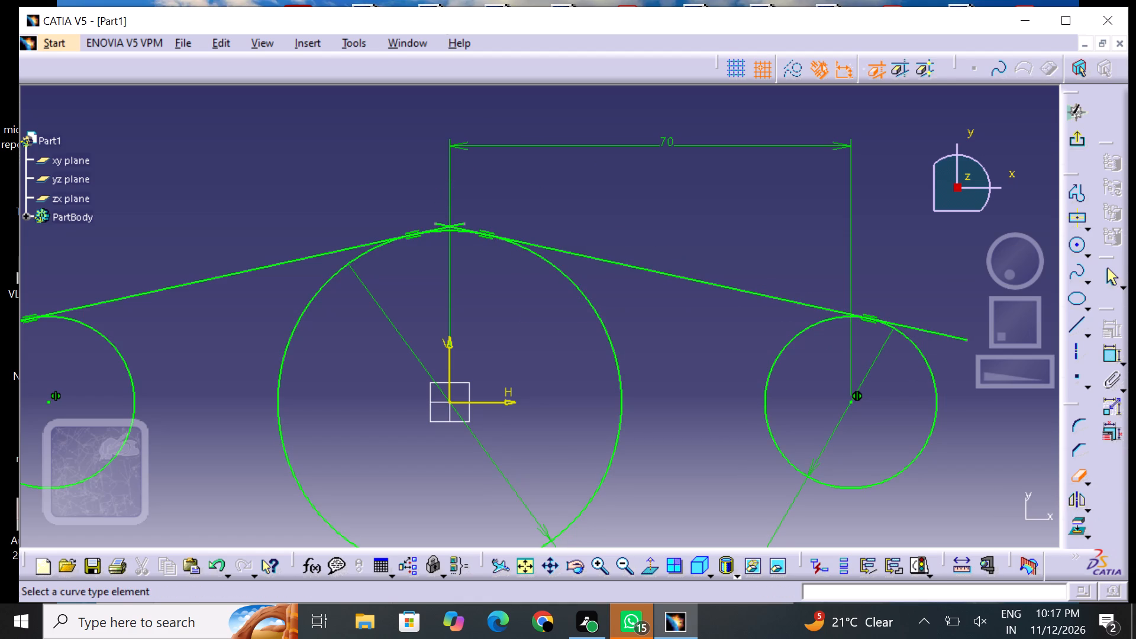
pyautogui.click(943, 334)
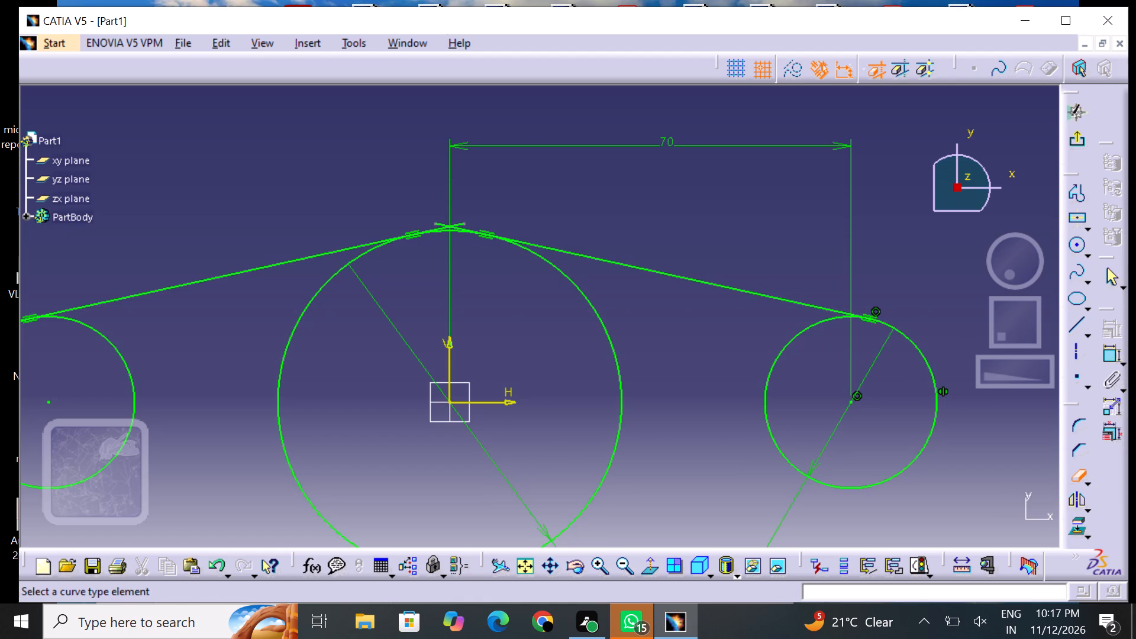
pyautogui.click(443, 222)
pyautogui.click(601, 557)
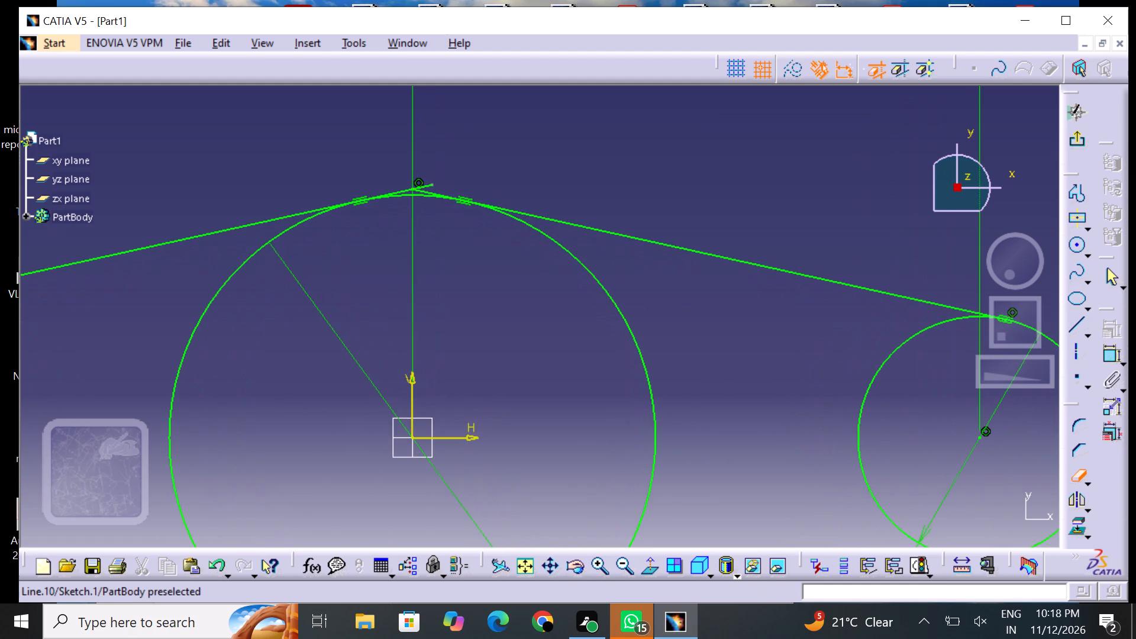
pyautogui.click(428, 185)
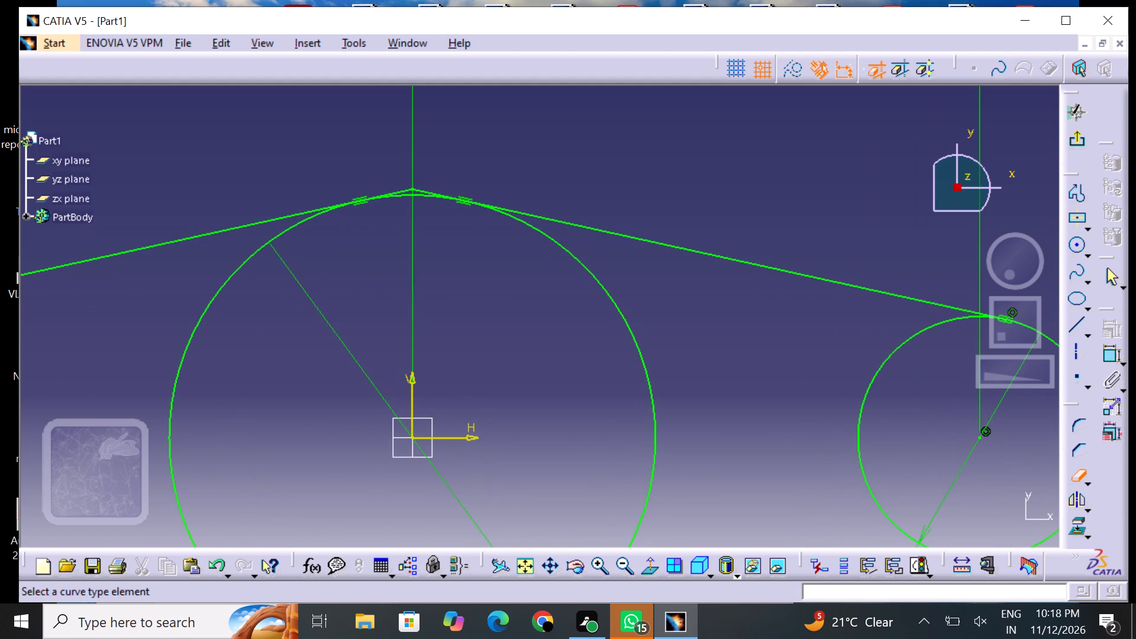
pyautogui.moveTo(363, 251); pyautogui.dragTo(669, 285, button='middle')
pyautogui.moveTo(470, 256); pyautogui.dragTo(698, 212, button='middle')
pyautogui.click(262, 329)
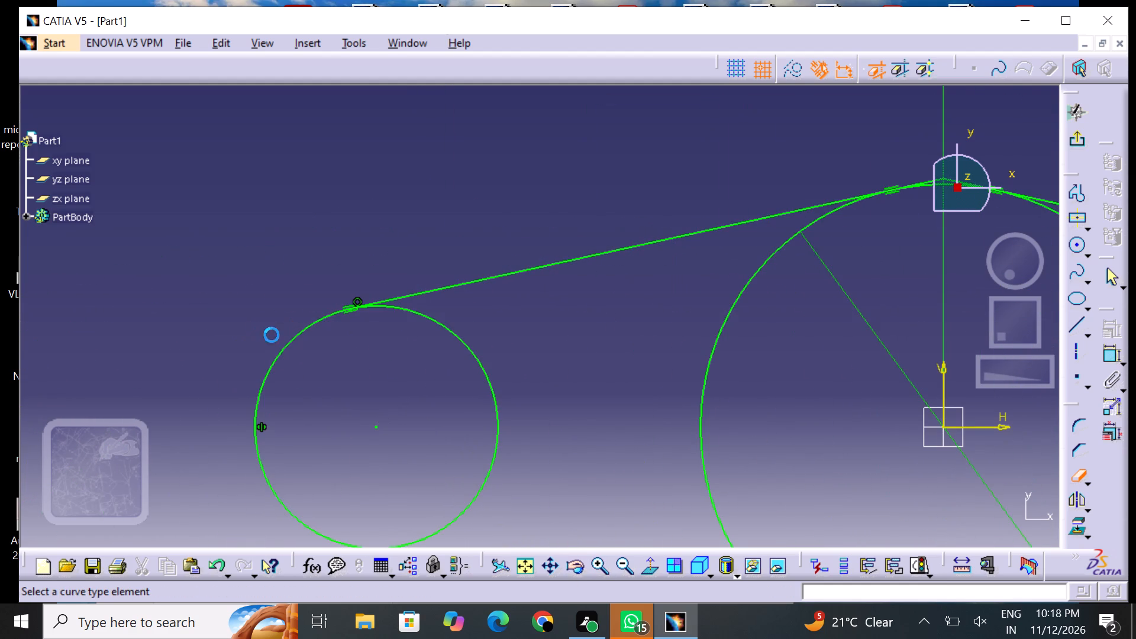
pyautogui.click(537, 557)
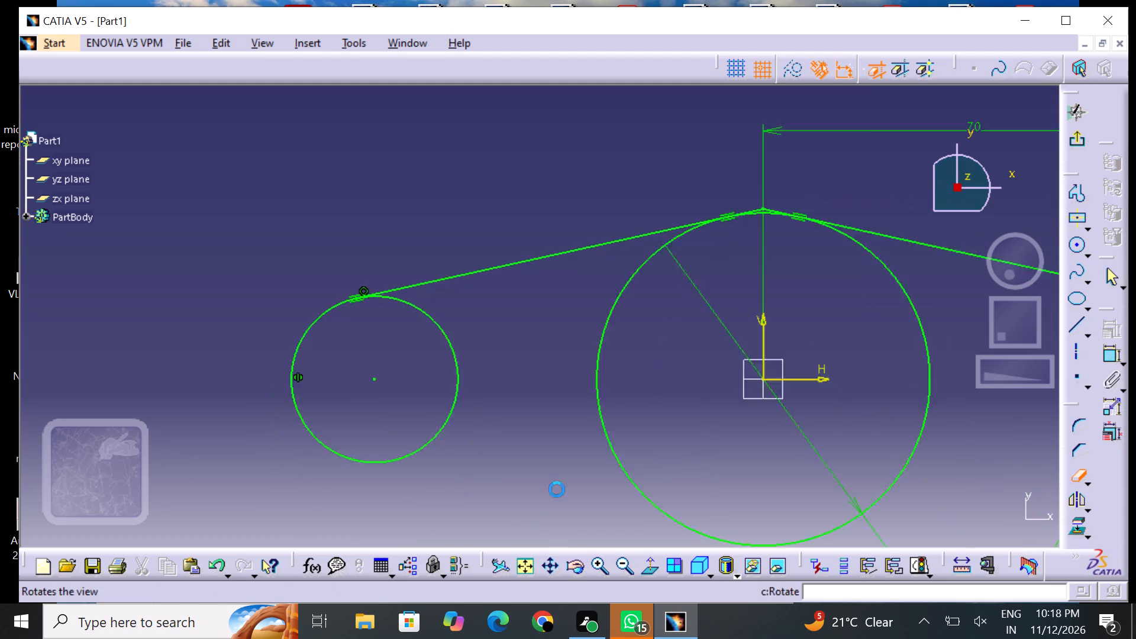
pyautogui.moveTo(571, 424); pyautogui.dragTo(557, 412, button='middle')
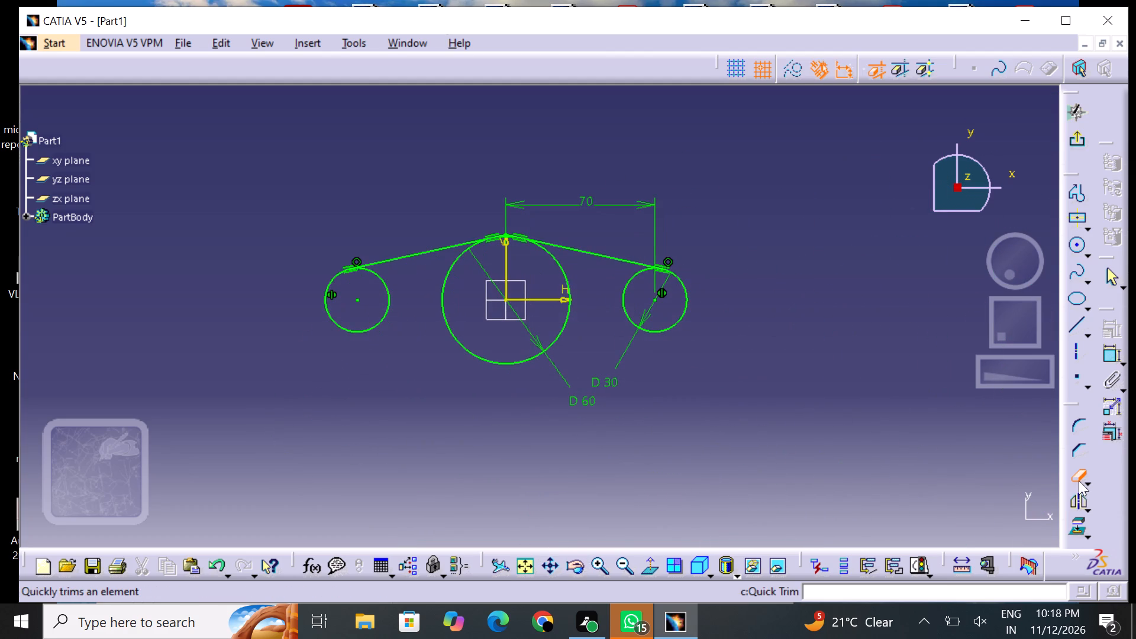
pyautogui.click(1079, 478)
# Mirror the right tangent line about the horizontal sketch axis.
pyautogui.moveTo(579, 247); pyautogui.dragTo(589, 263)
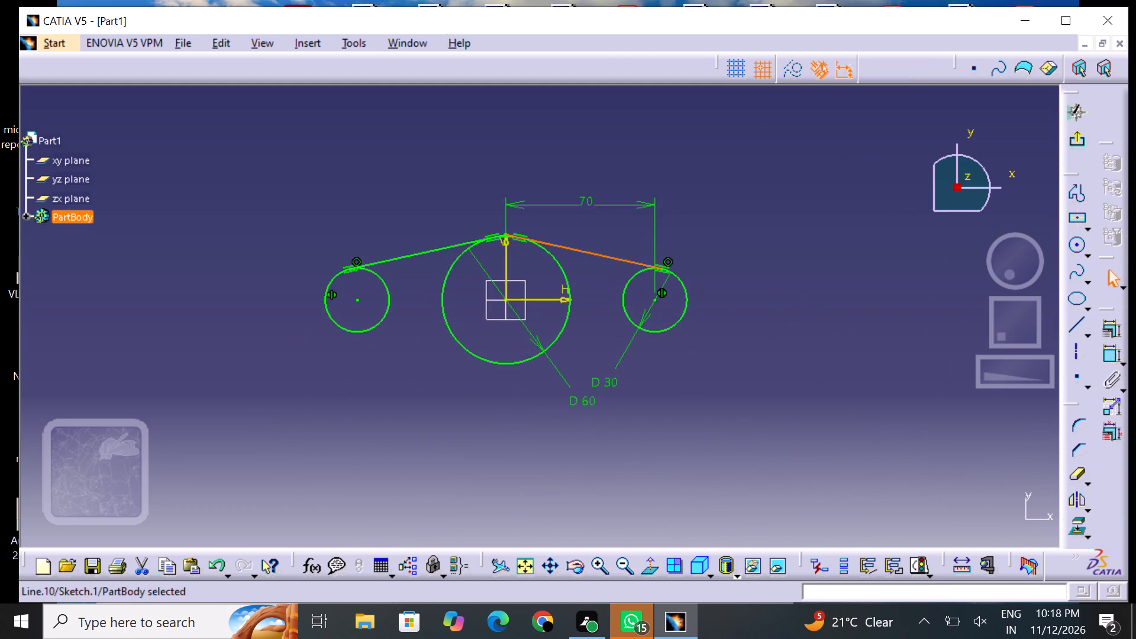
pyautogui.click(1076, 501)
pyautogui.click(543, 295)
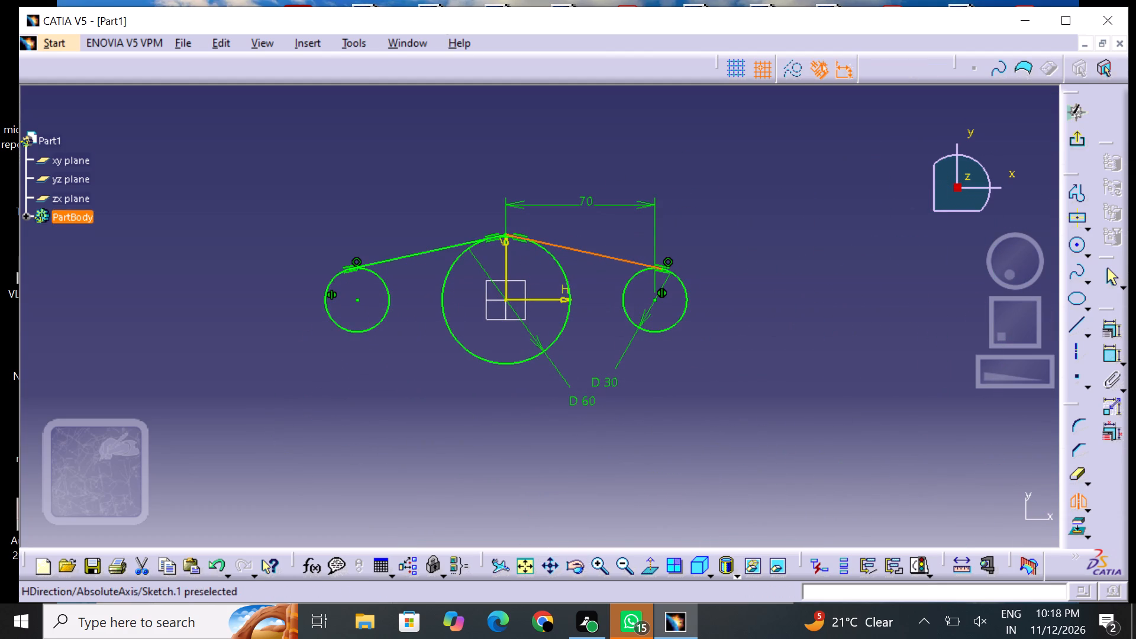
pyautogui.click(551, 298)
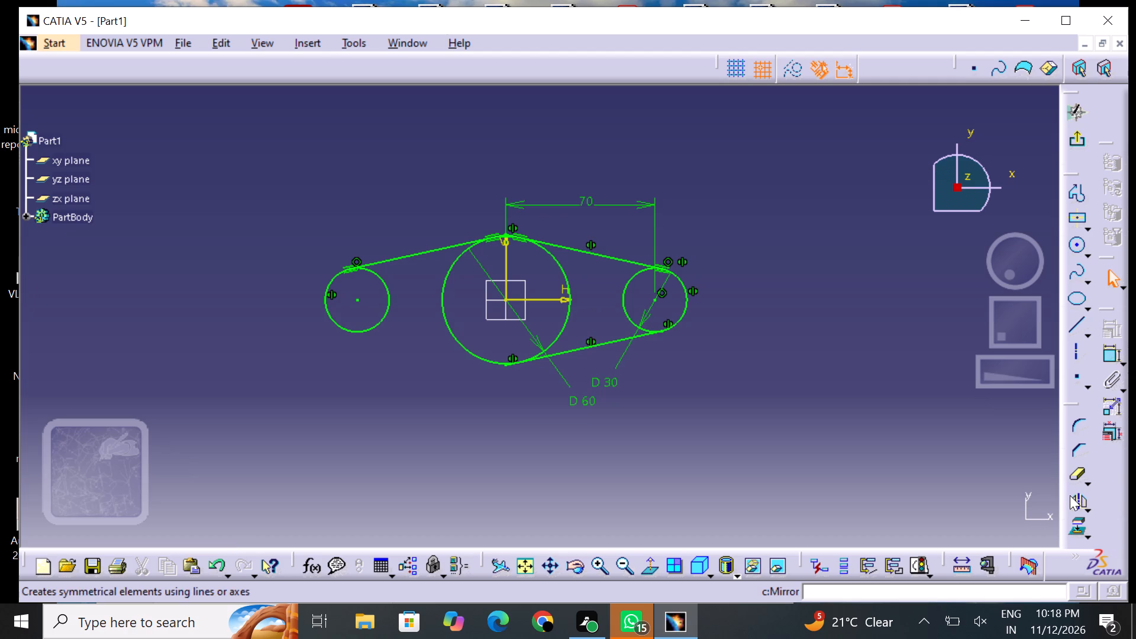
# Mirror the left tangent line about the horizontal sketch axis.
pyautogui.click(409, 256)
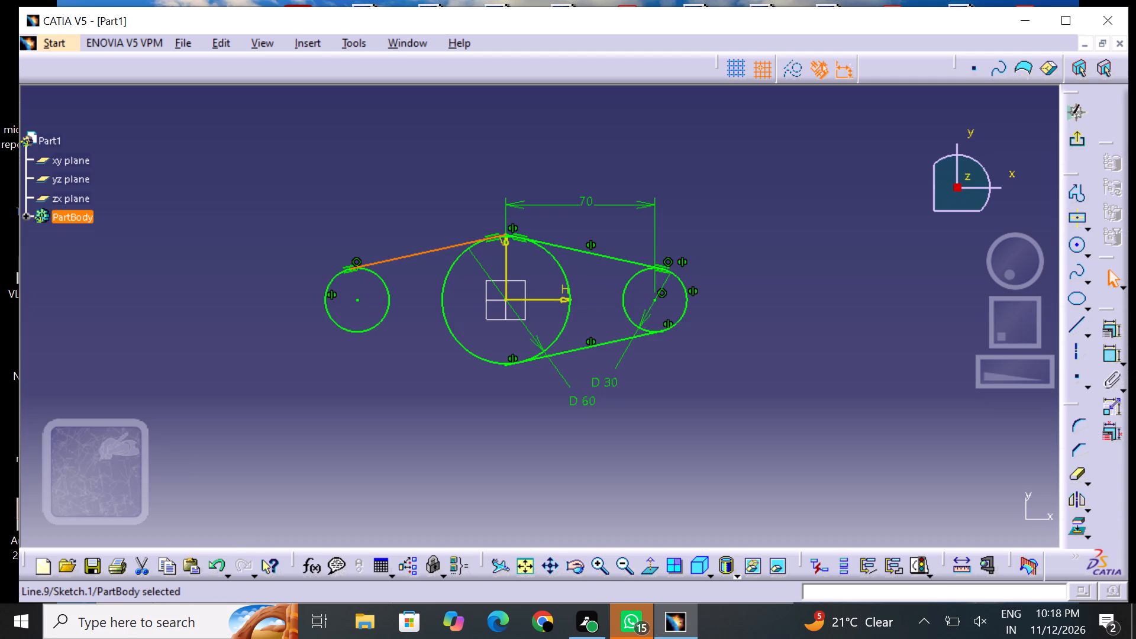
pyautogui.click(1073, 502)
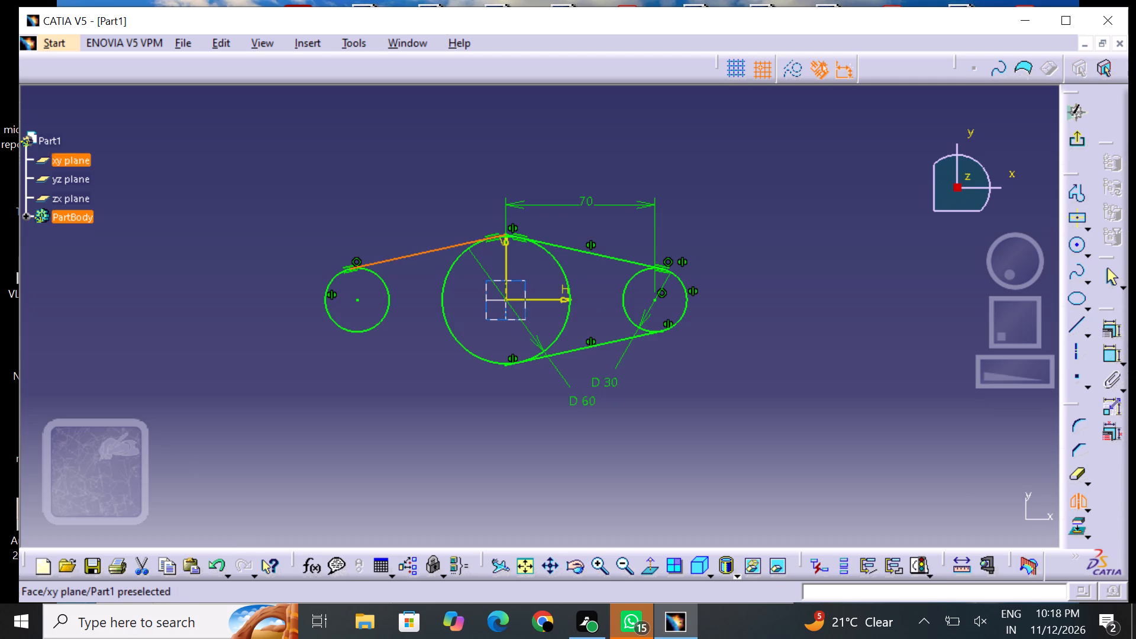
pyautogui.click(540, 300)
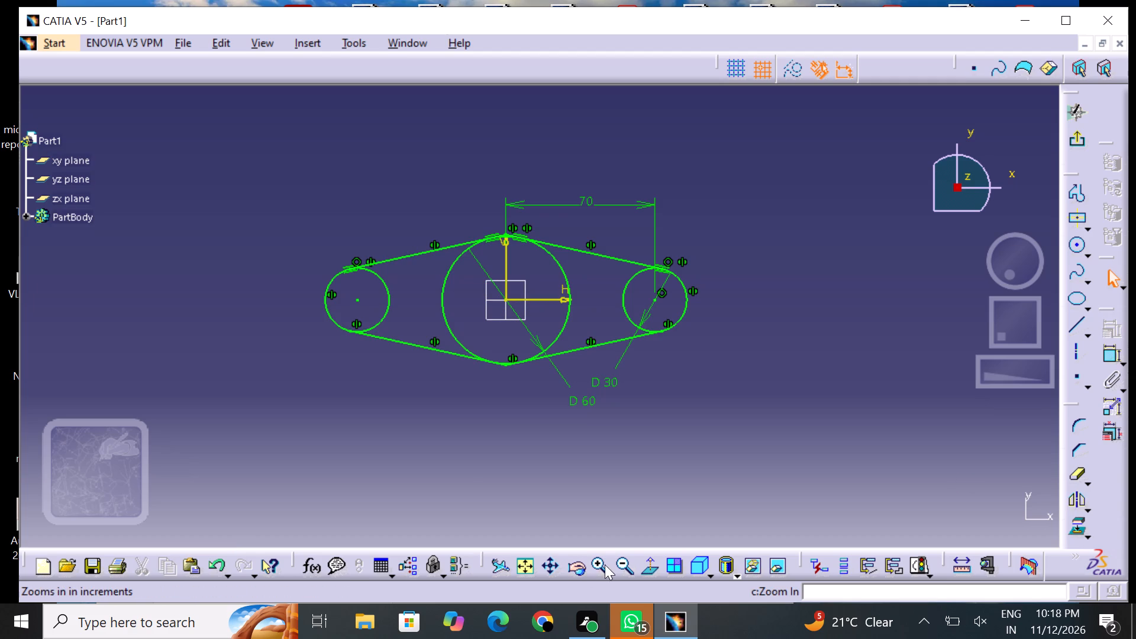
# Quick Trim the left and right side arcs of the large central circle, inside the tangent lines.
pyautogui.tripleClick(605, 563)
pyautogui.doubleClick(605, 563)
pyautogui.middleClick(573, 441)
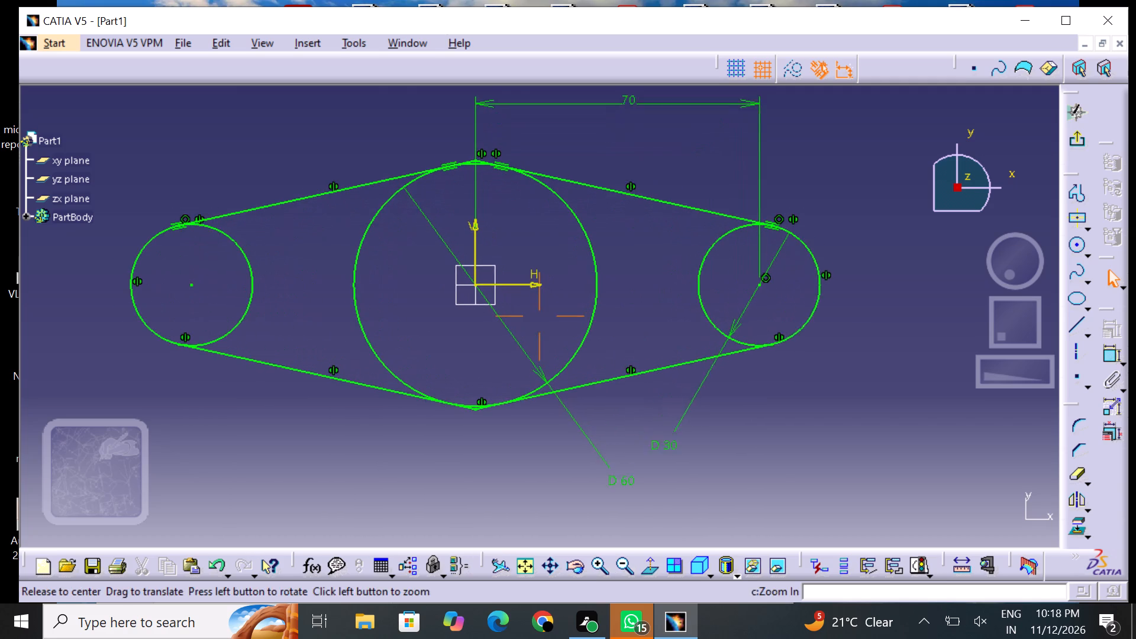
pyautogui.click(1072, 470)
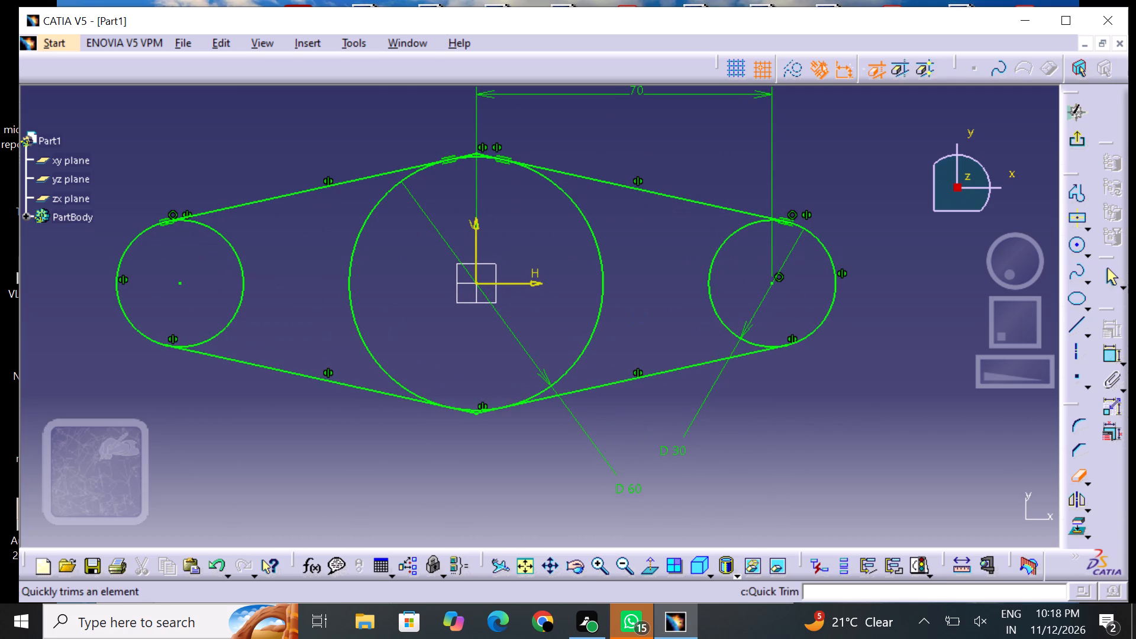
pyautogui.click(615, 295)
pyautogui.moveTo(606, 282); pyautogui.dragTo(601, 276)
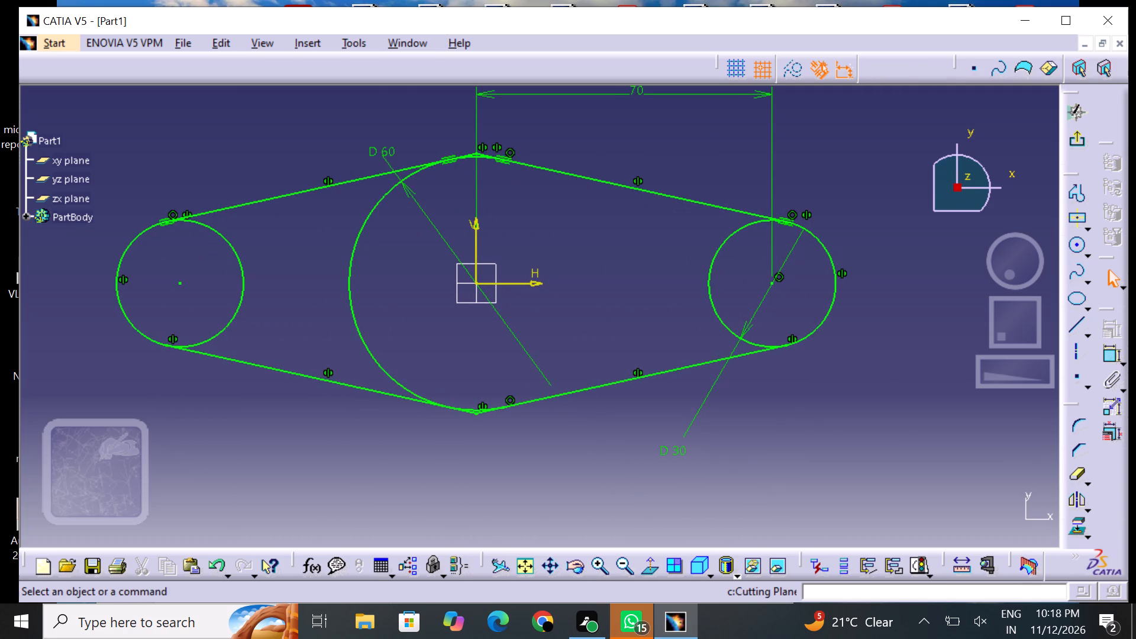
pyautogui.click(1074, 475)
pyautogui.click(348, 285)
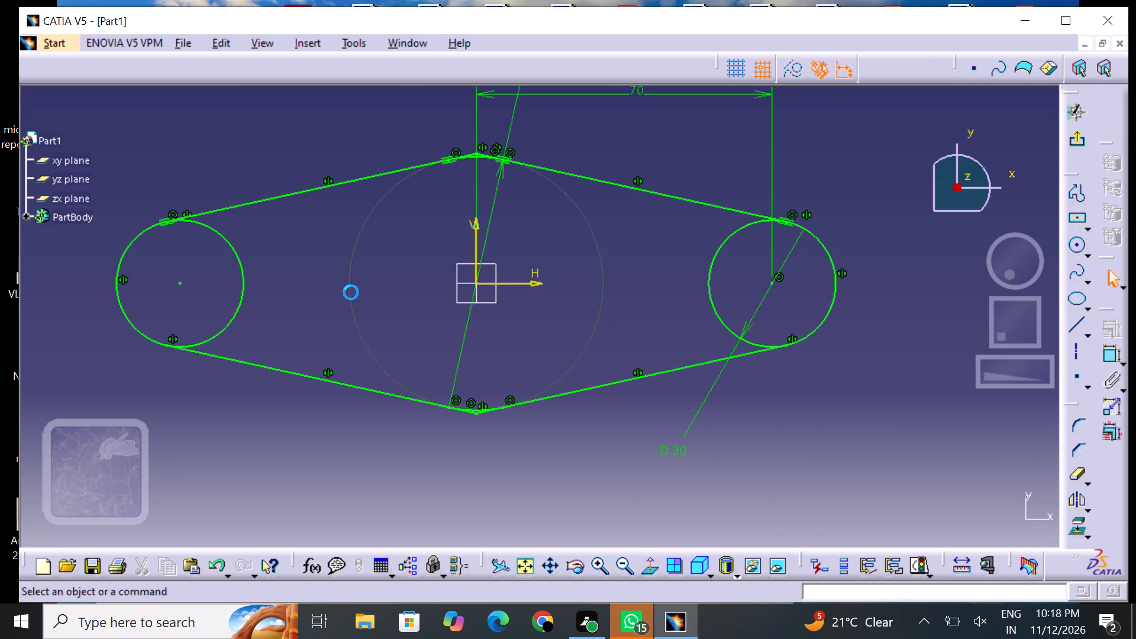
# Quick Trim the inner arcs of the two small side circles, keeping the rounded outer ends of the profile.
pyautogui.click(1072, 479)
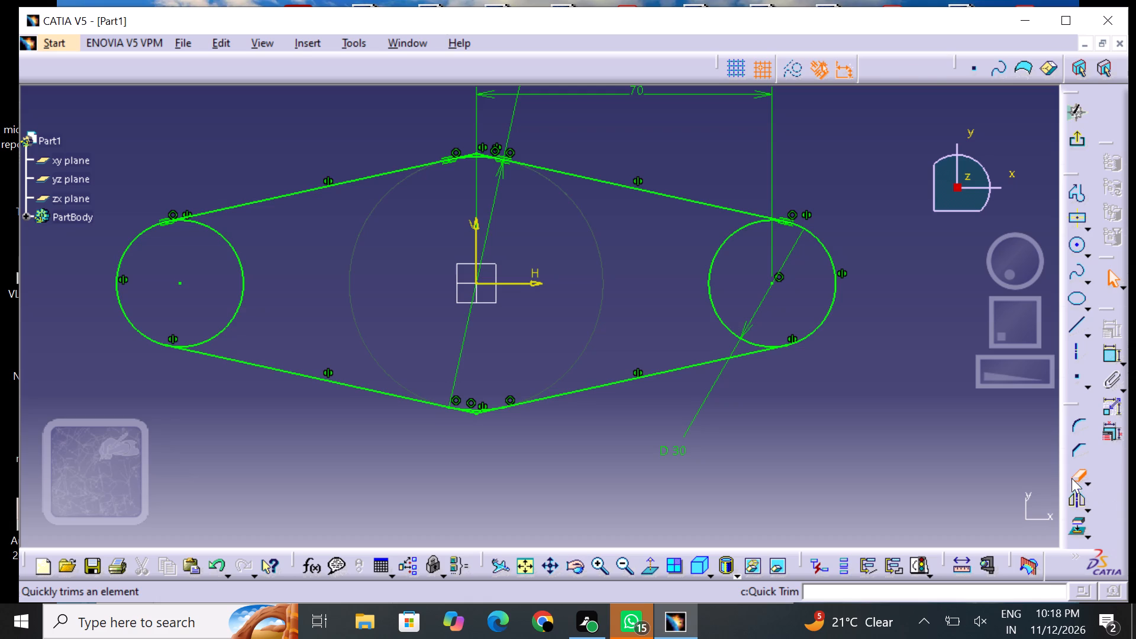
pyautogui.click(709, 299)
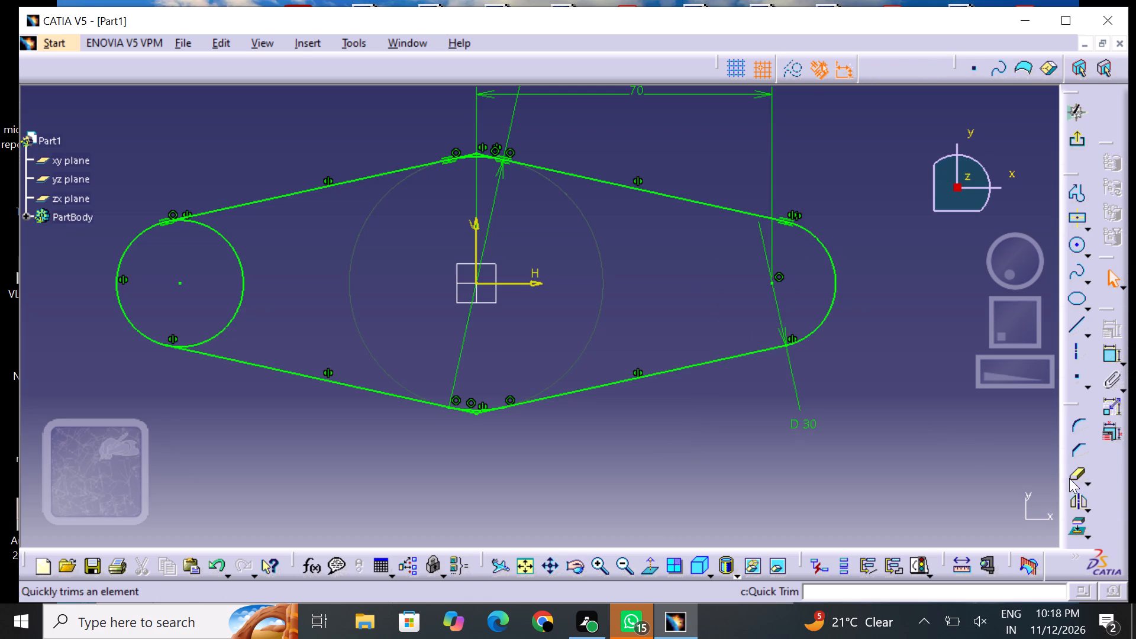
pyautogui.click(1069, 478)
pyautogui.click(238, 267)
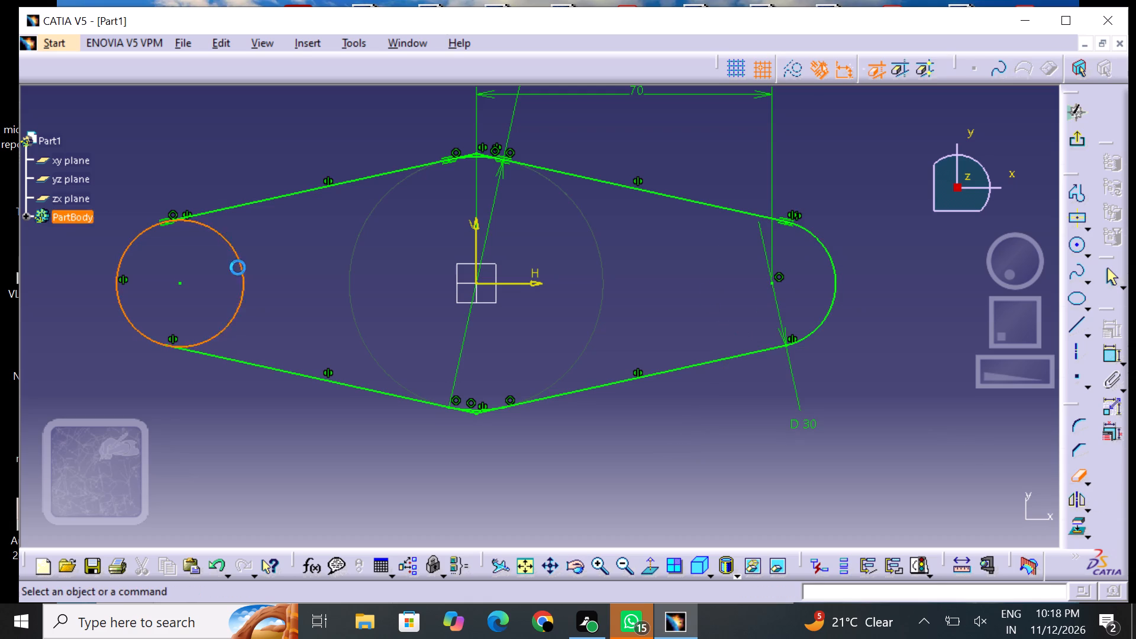
# Quick Trim the two tangent line ends that meet above the upper arc of the central circle.
pyautogui.click(601, 556)
pyautogui.doubleClick(602, 562)
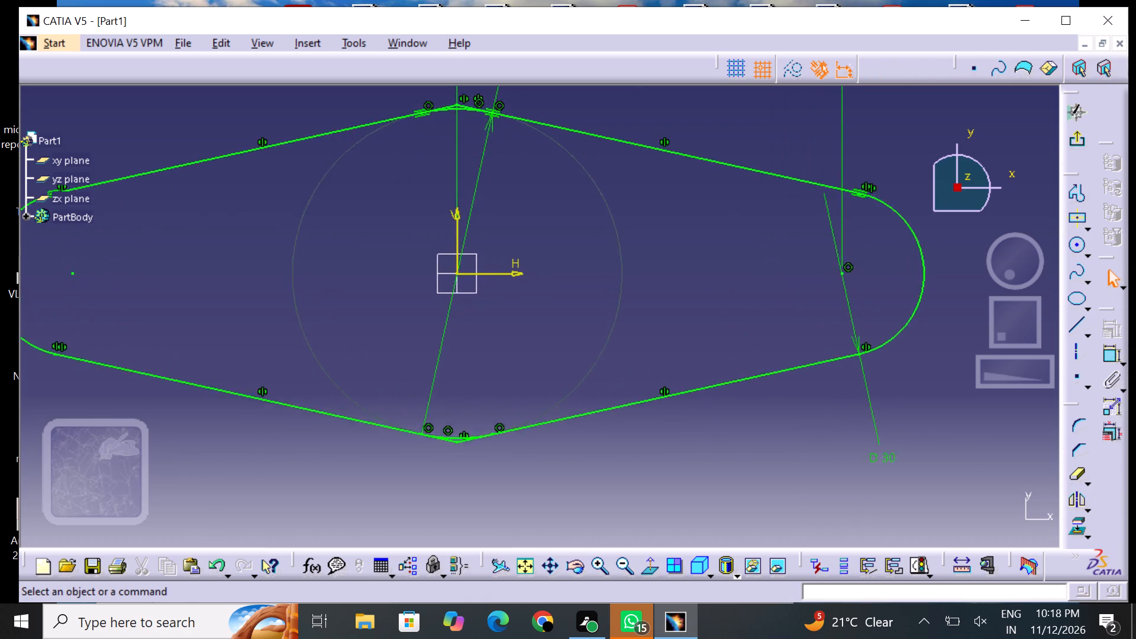
pyautogui.moveTo(508, 208); pyautogui.dragTo(574, 431, button='middle')
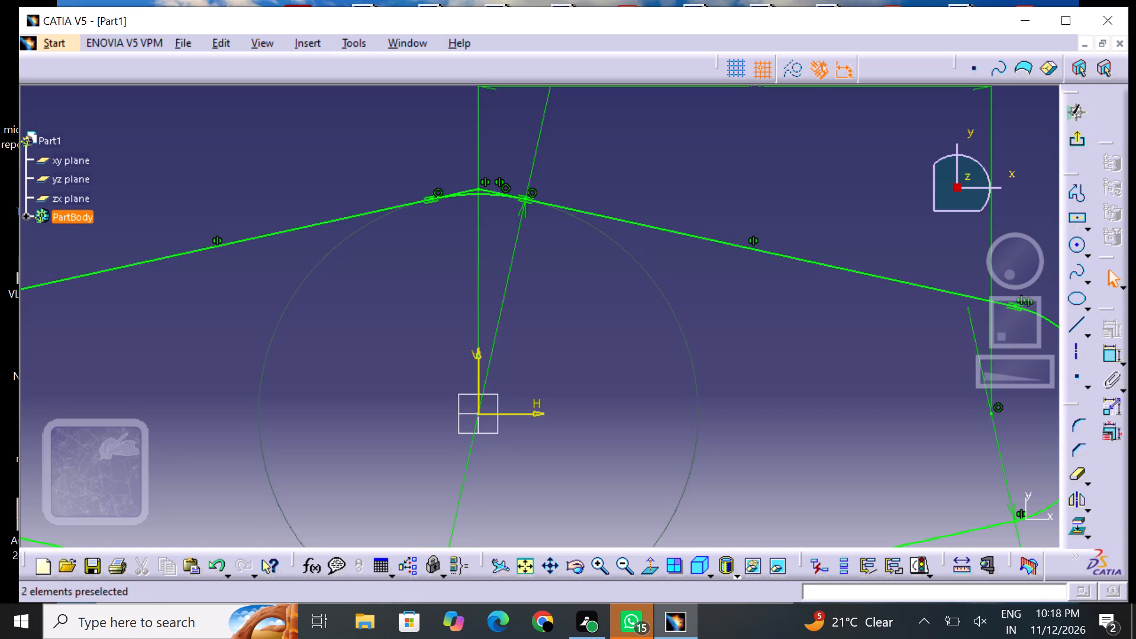
pyautogui.moveTo(494, 224); pyautogui.dragTo(497, 285, button='middle')
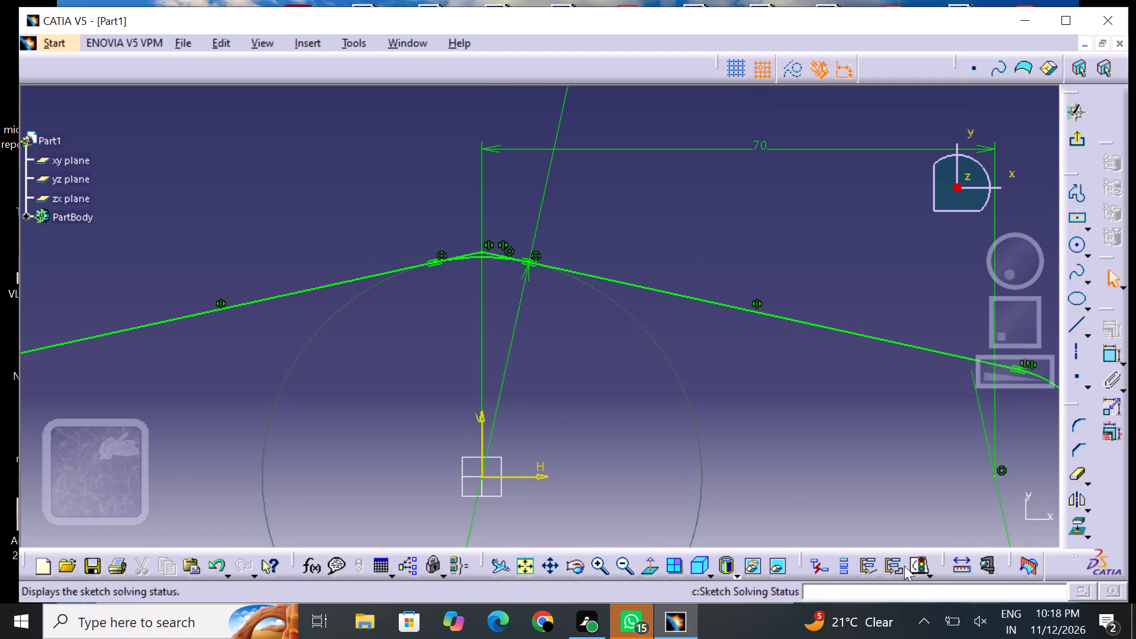
pyautogui.click(603, 565)
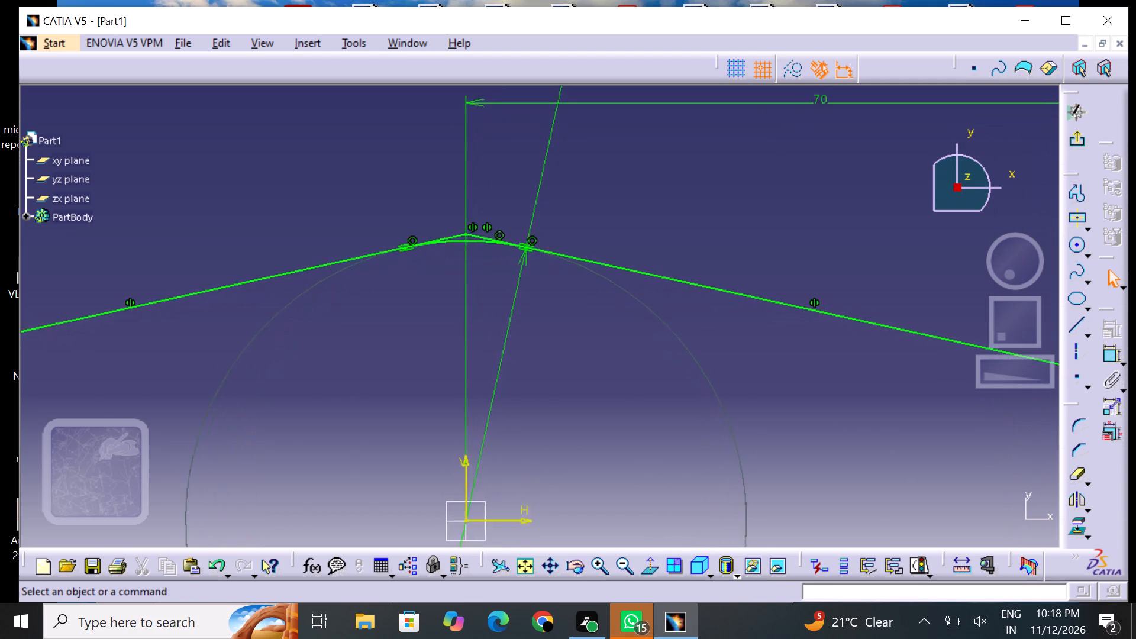
pyautogui.moveTo(480, 246); pyautogui.dragTo(547, 324, button='middle')
pyautogui.click(599, 569)
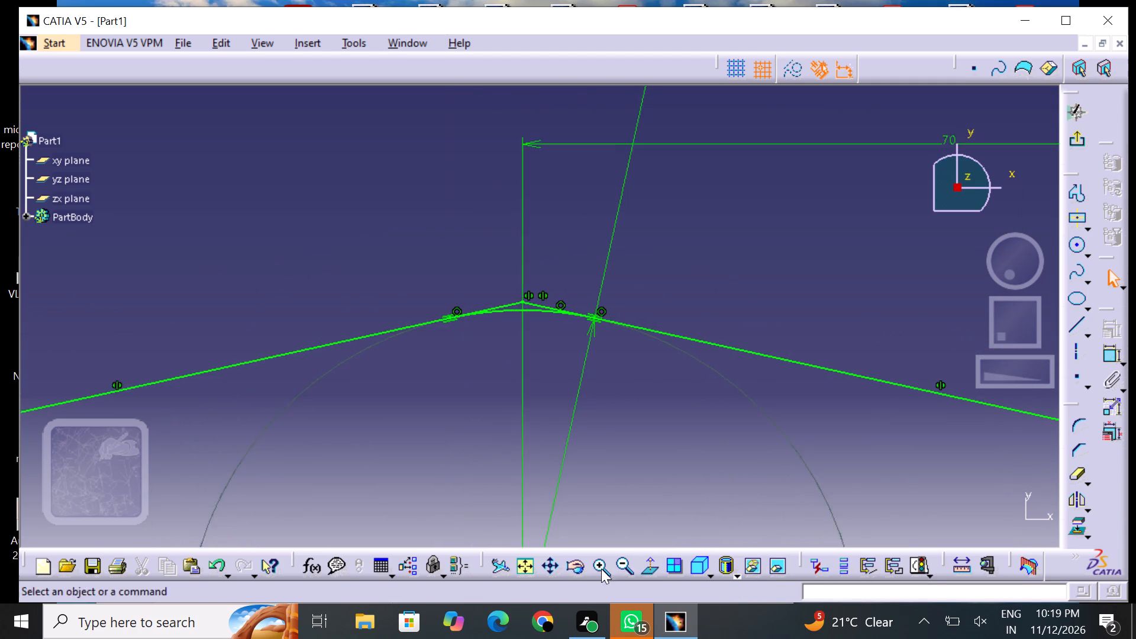
pyautogui.doubleClick(1081, 476)
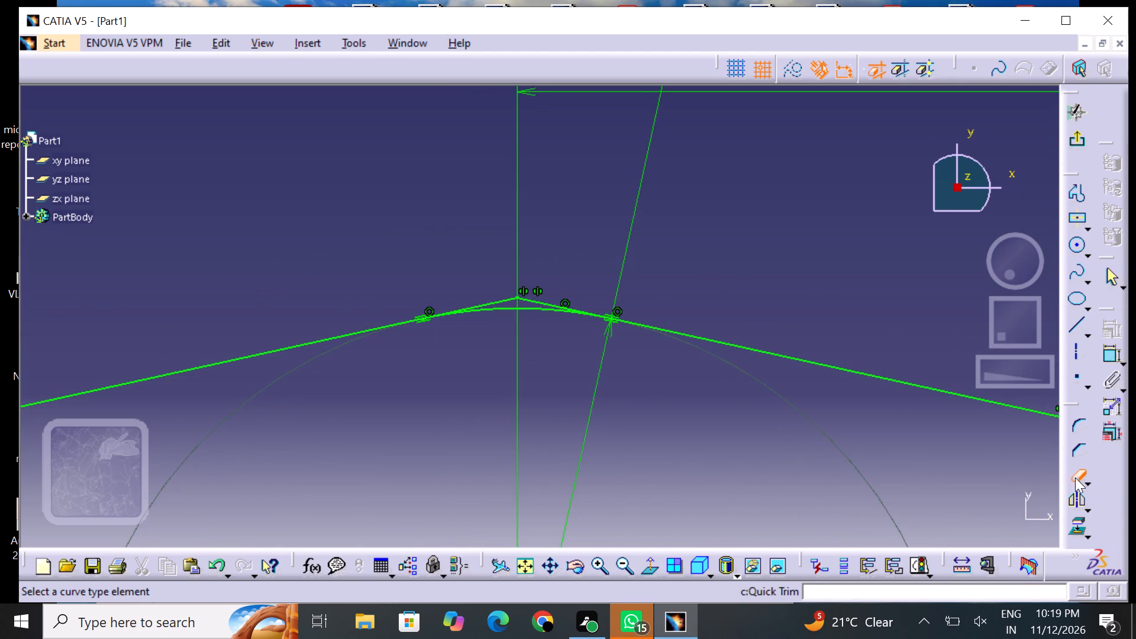
pyautogui.click(504, 304)
pyautogui.click(527, 298)
# Quick Trim the two tangent line ends that meet below the lower arc of the central circle.
pyautogui.moveTo(563, 395); pyautogui.dragTo(522, 202, button='middle')
pyautogui.moveTo(514, 357); pyautogui.dragTo(557, 180, button='middle')
pyautogui.moveTo(562, 386); pyautogui.dragTo(631, 155, button='middle')
pyautogui.moveTo(591, 389); pyautogui.dragTo(617, 261, button='middle')
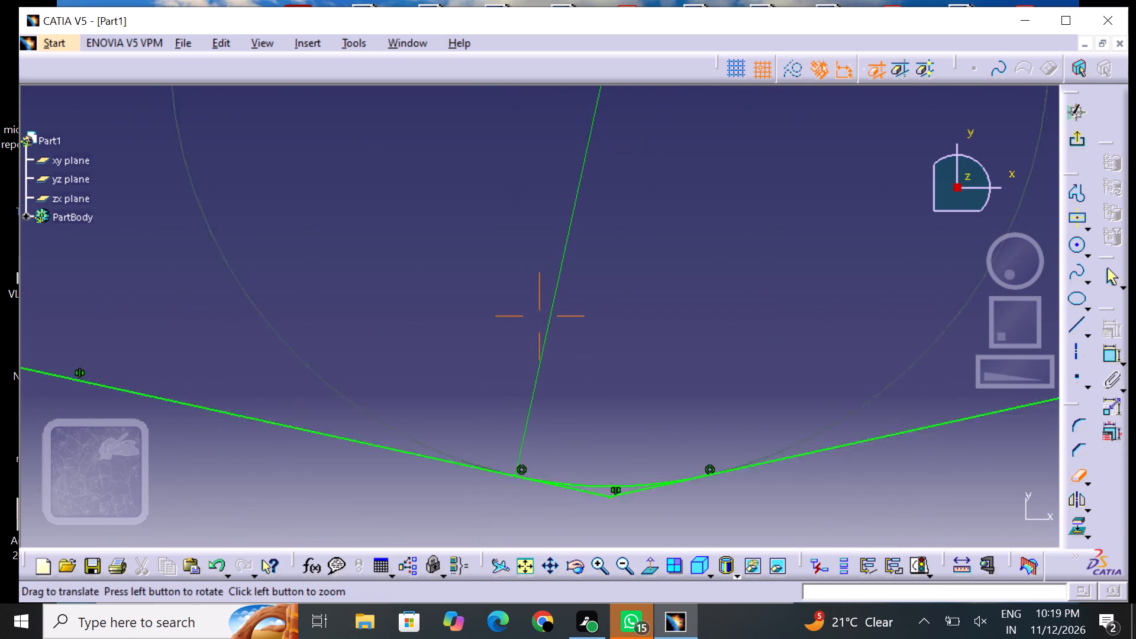
pyautogui.scroll(1, 620, 227)
pyautogui.moveTo(617, 261); pyautogui.dragTo(620, 204, button='middle')
pyautogui.click(603, 411)
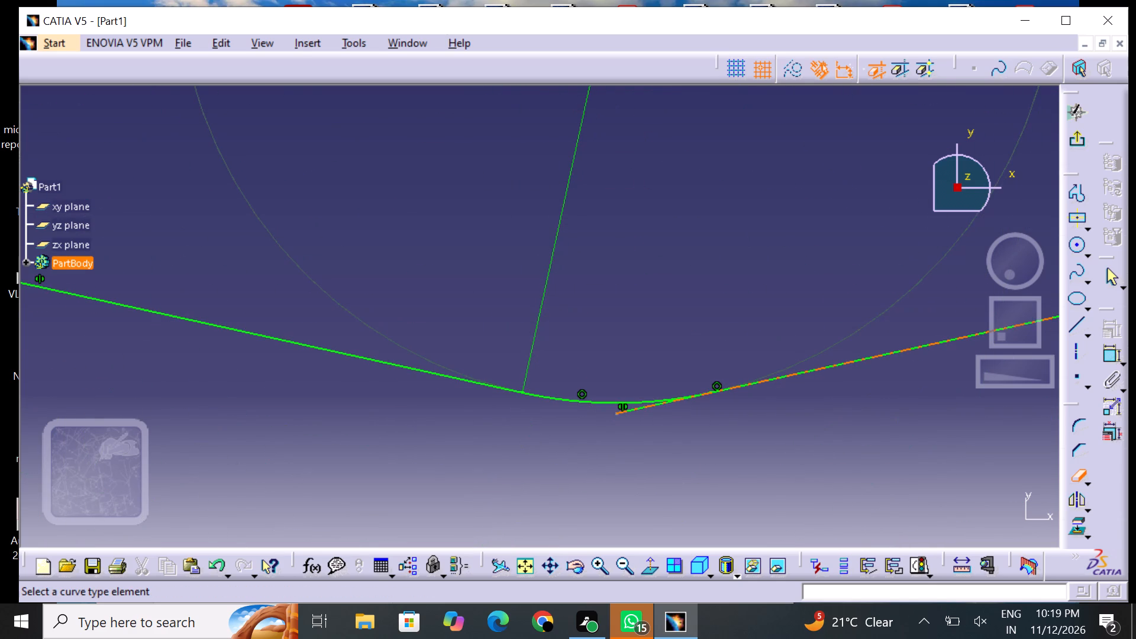
pyautogui.click(637, 410)
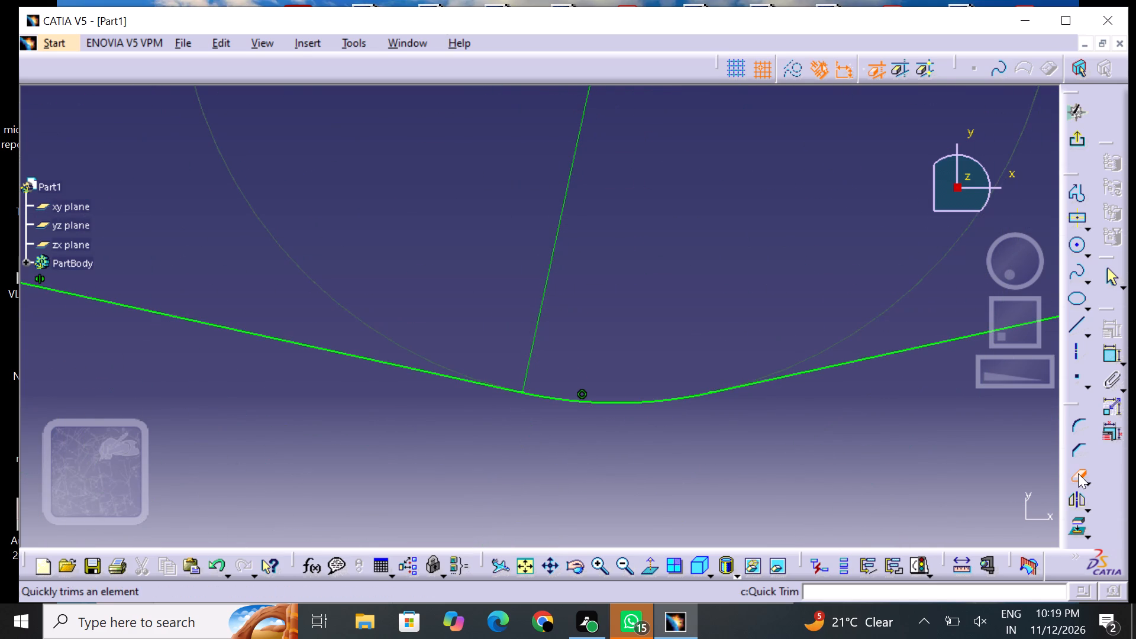
pyautogui.click(1079, 474)
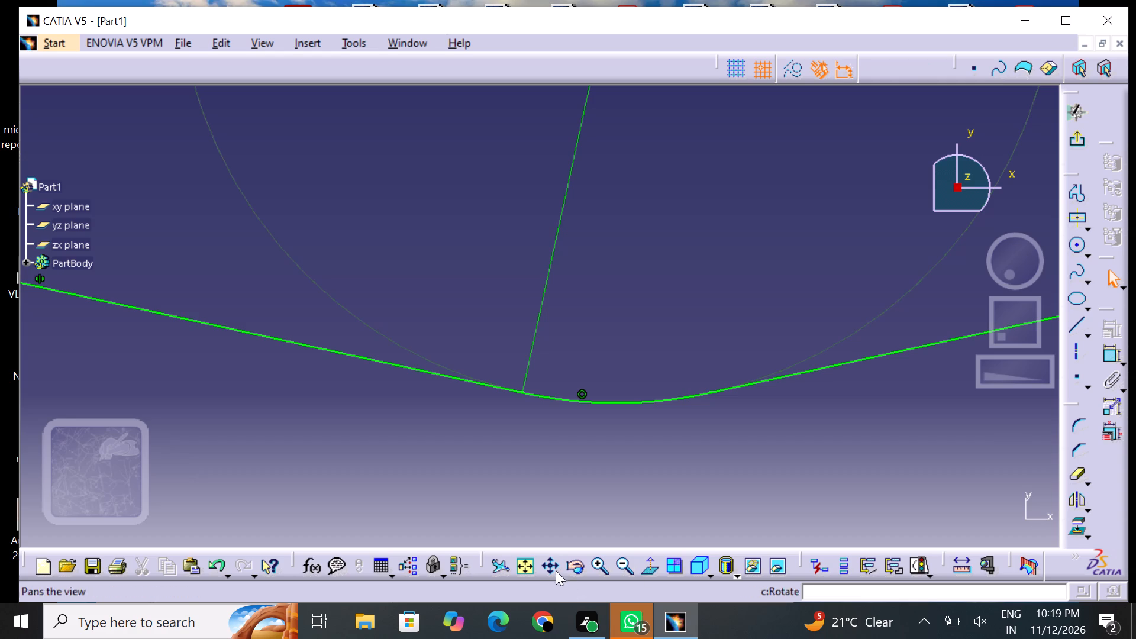
# Exit the sketch and pad the closed link profile to a length of 15 mm.
pyautogui.click(538, 568)
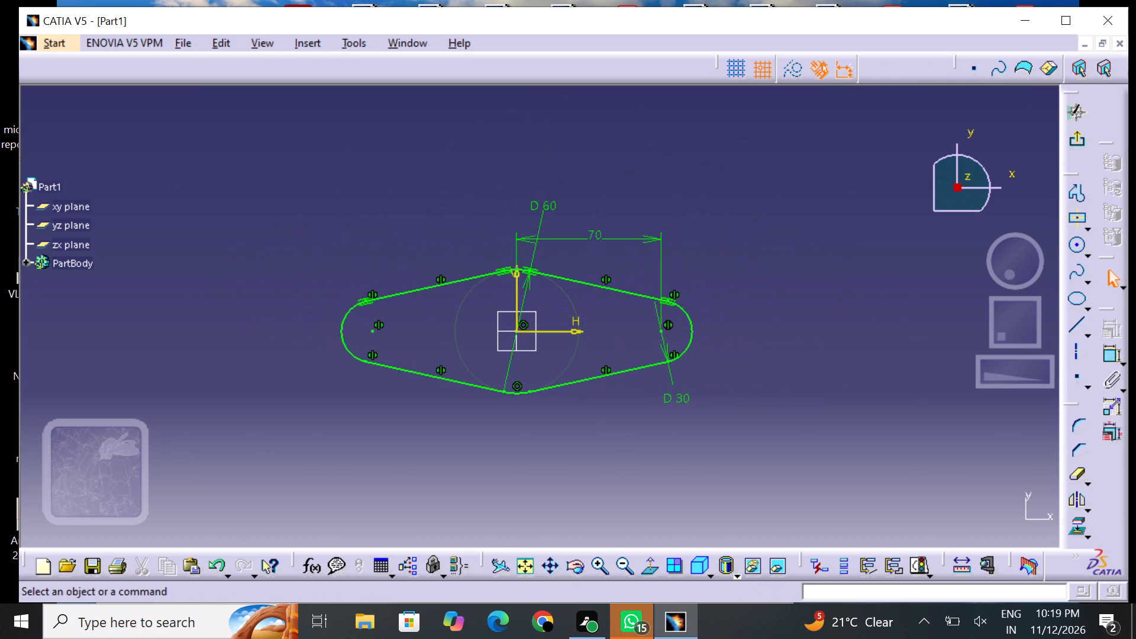
pyautogui.click(1078, 134)
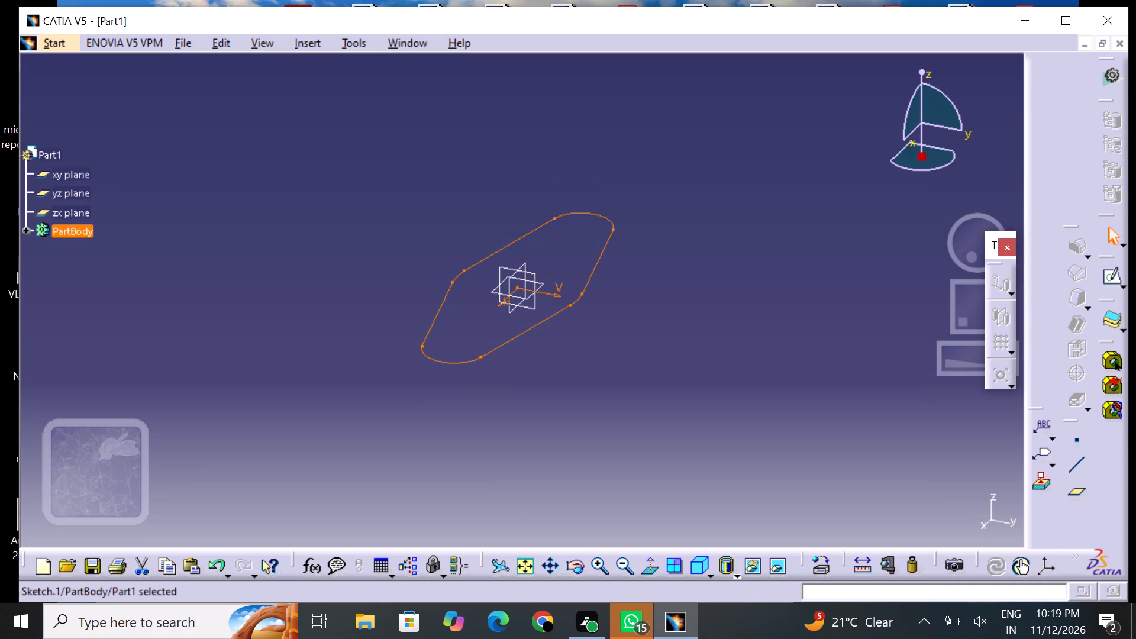
pyautogui.click(307, 41)
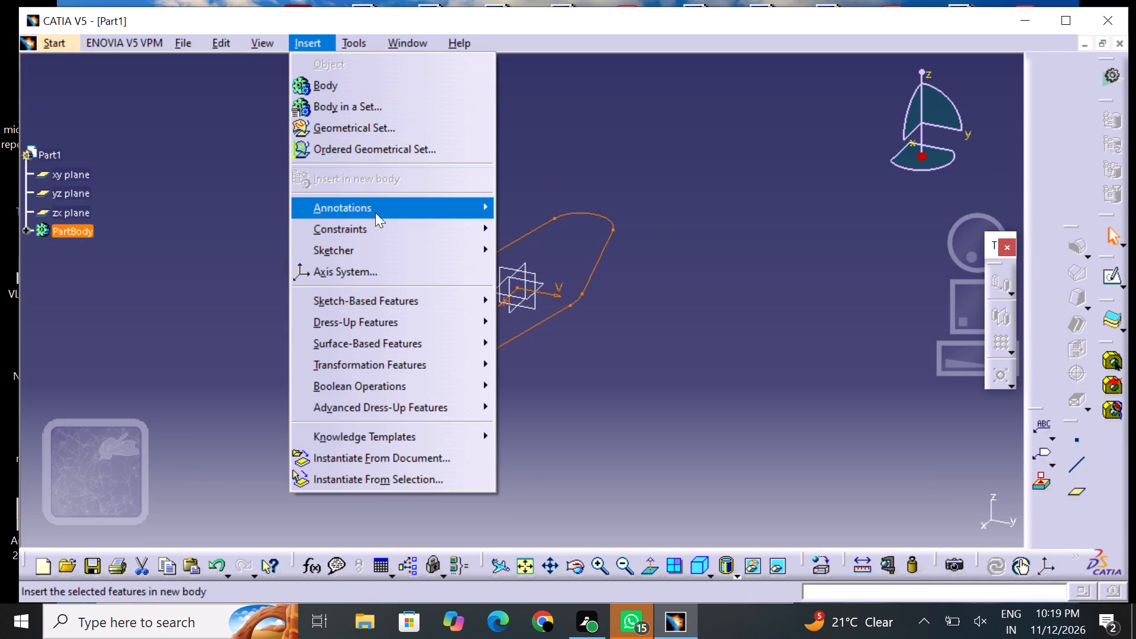
pyautogui.click(438, 305)
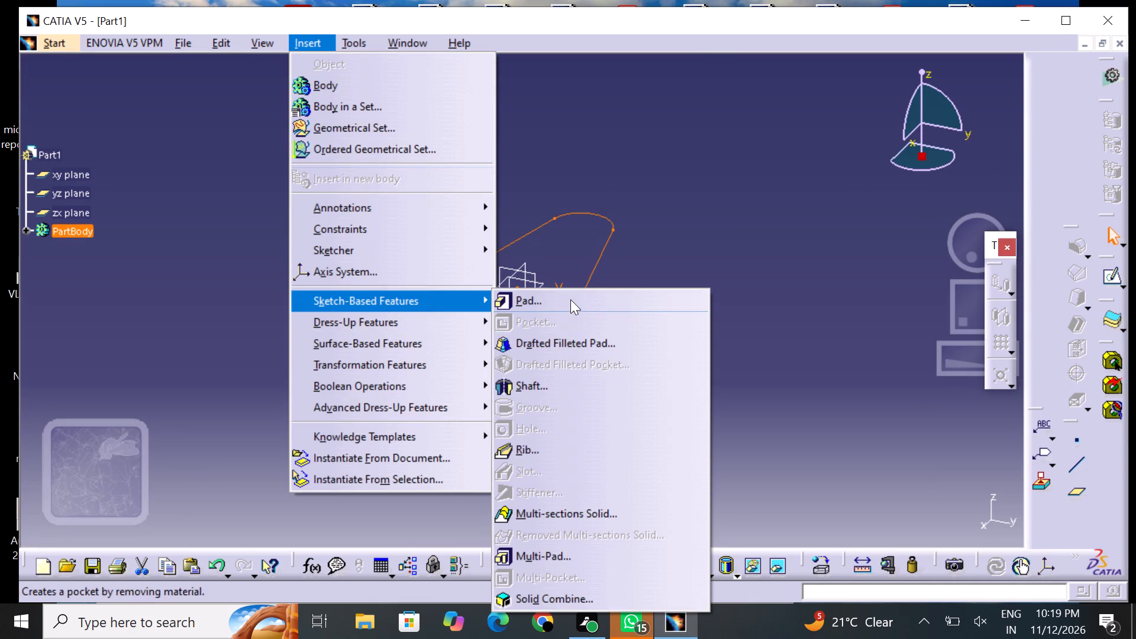
pyautogui.click(570, 299)
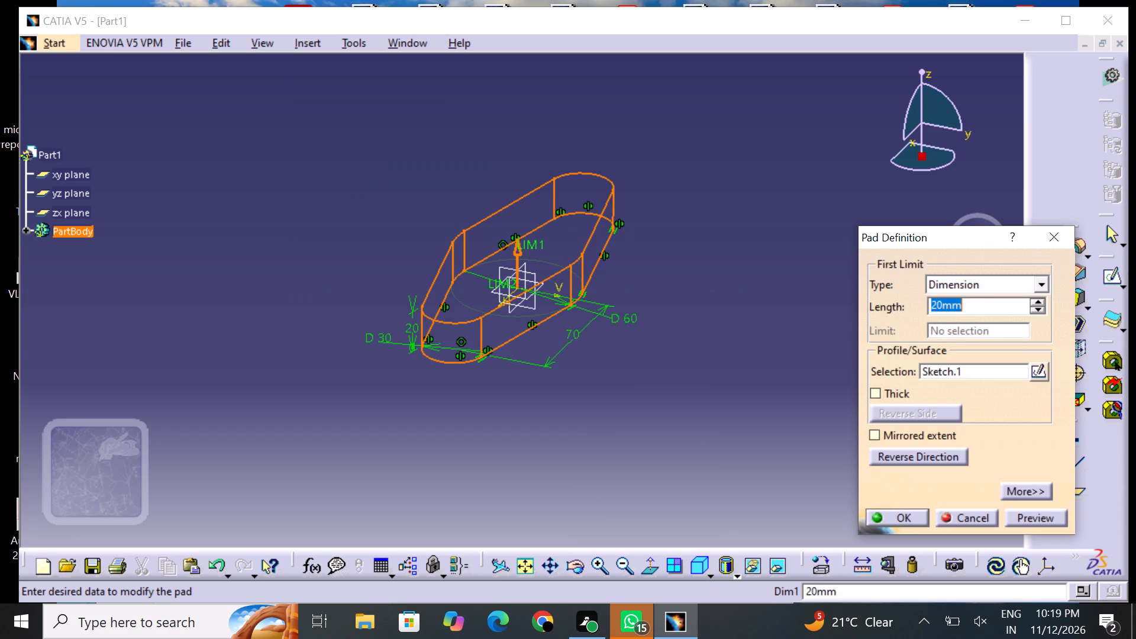
pyautogui.press('BackSpace')
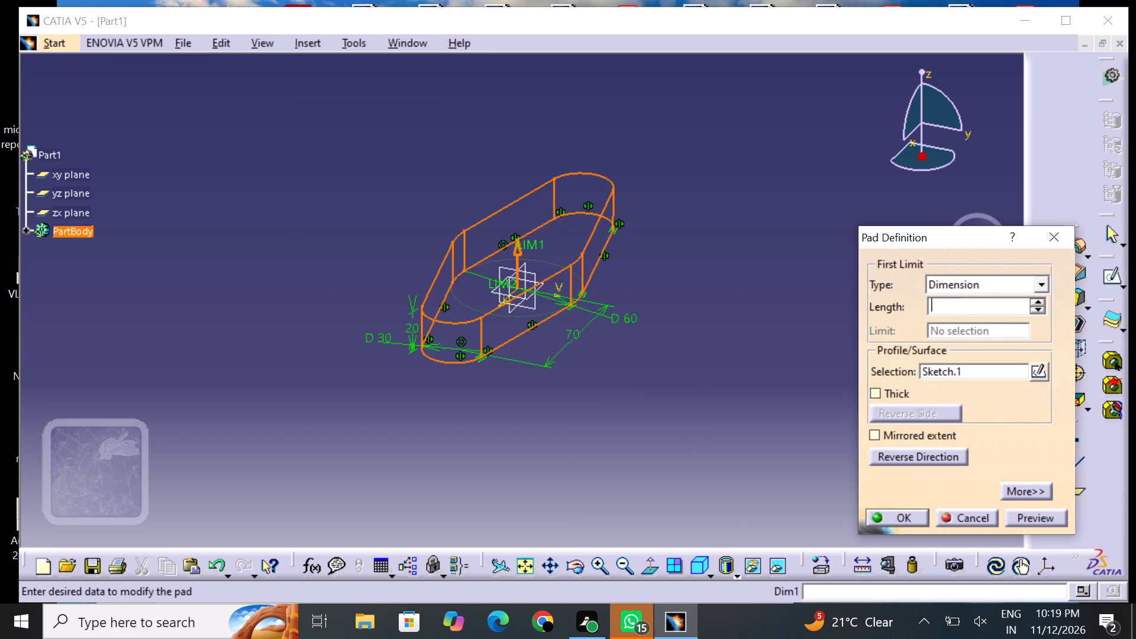
pyautogui.write('15')
pyautogui.press('Return')
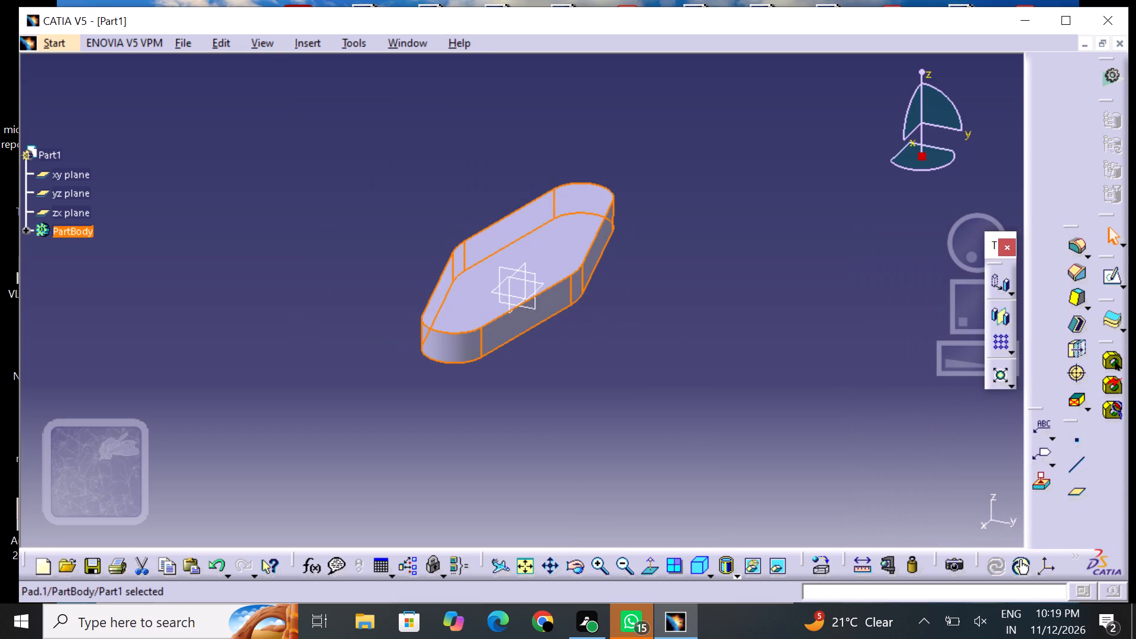
pyautogui.click(744, 300)
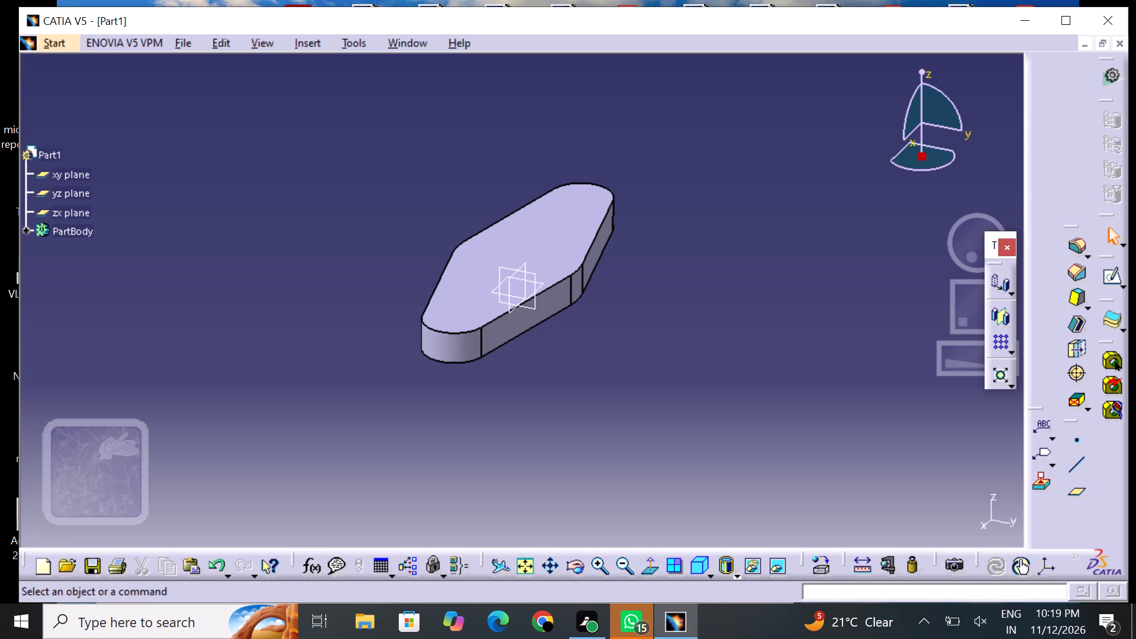
# Start a new sketch on the xy plane.
pyautogui.click(86, 179)
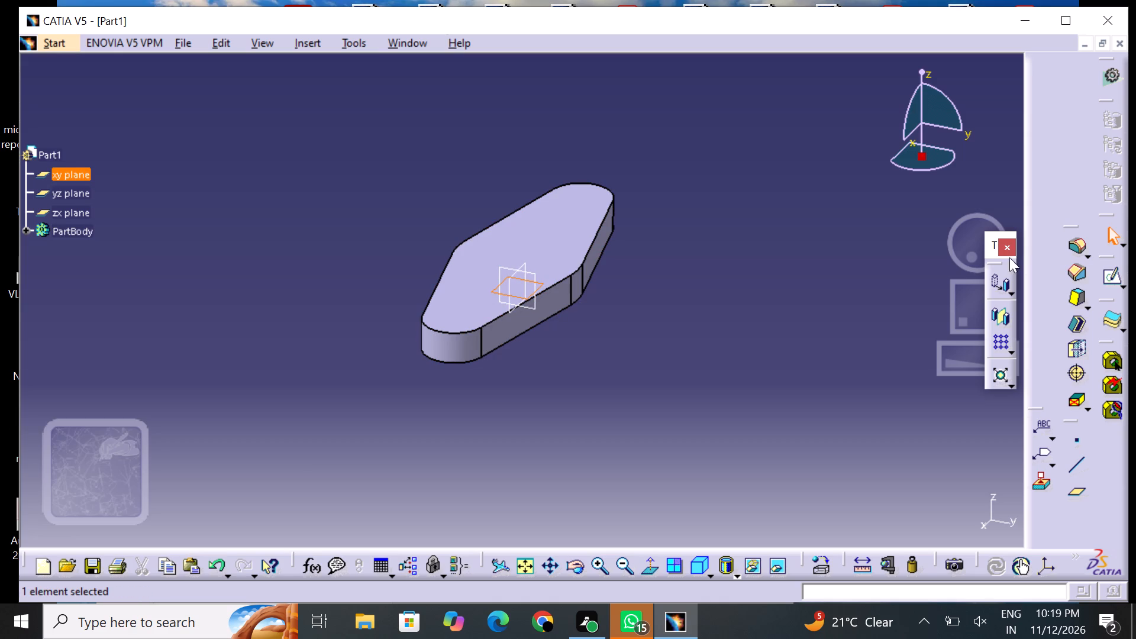
pyautogui.click(1103, 276)
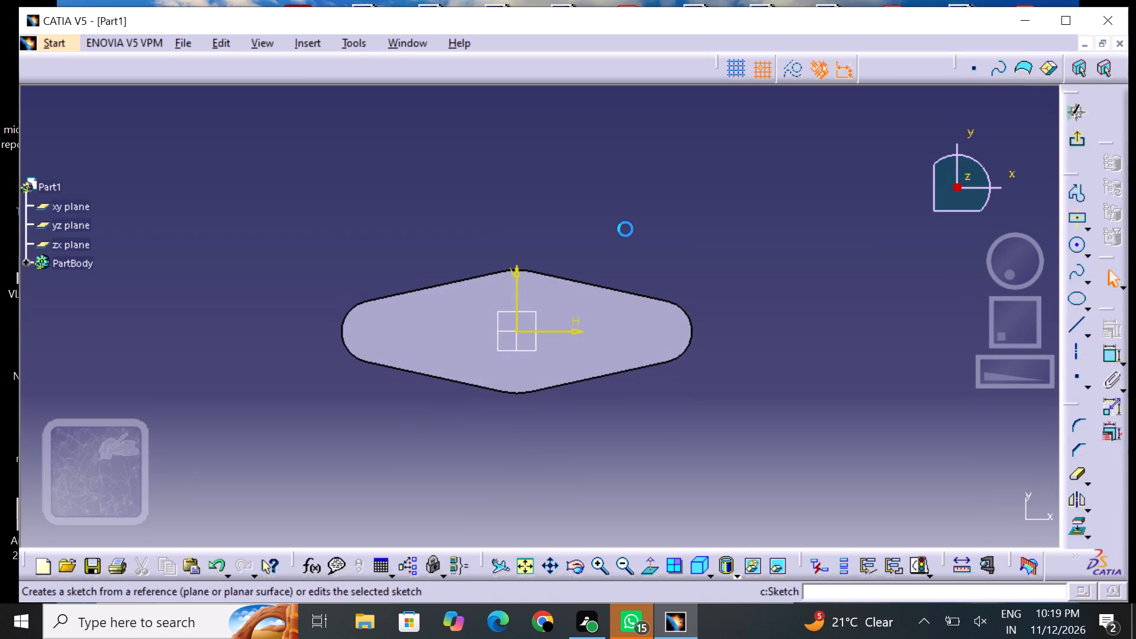
# Sketch a circle centred on the sketch origin, inside the central part of the link outline.
pyautogui.click(599, 558)
pyautogui.moveTo(479, 340); pyautogui.dragTo(519, 322, button='middle')
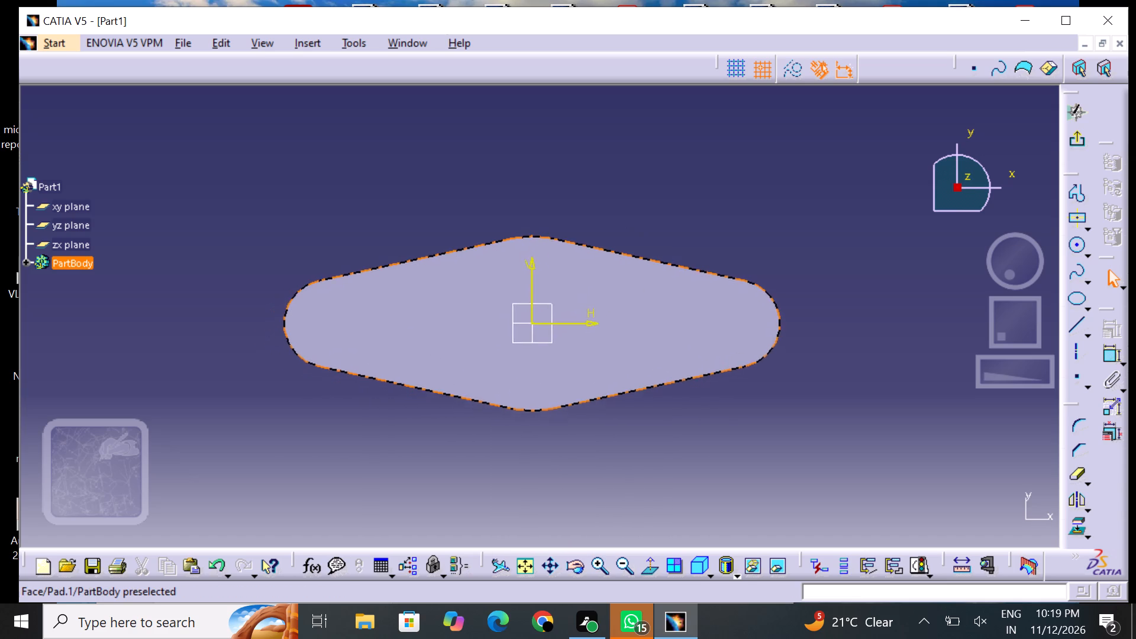
pyautogui.moveTo(519, 322); pyautogui.dragTo(534, 318, button='middle')
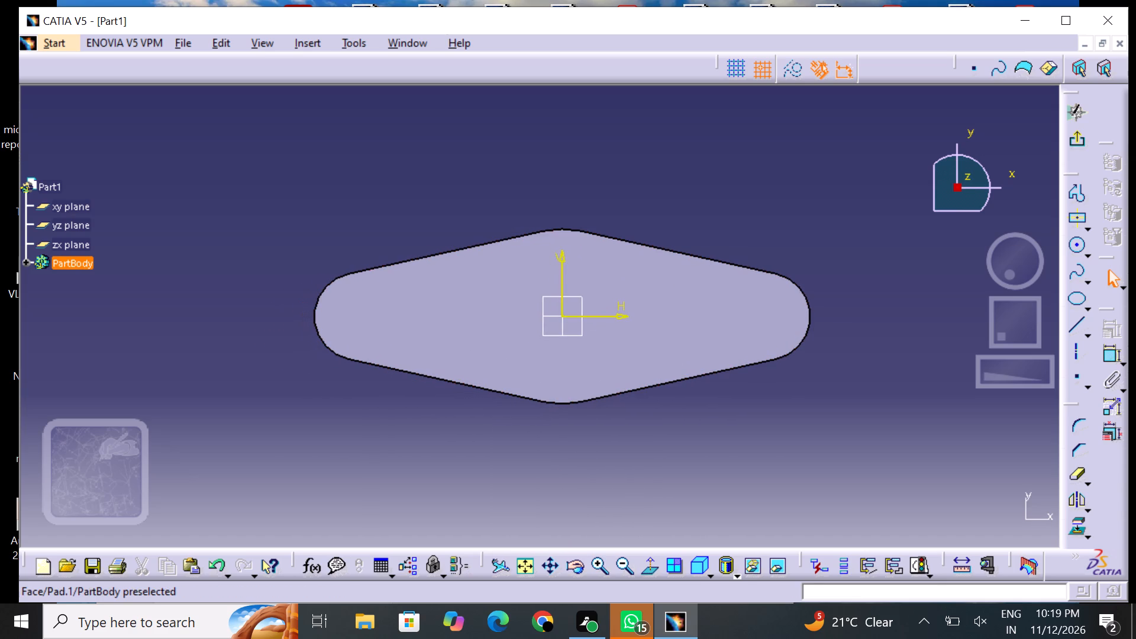
pyautogui.moveTo(673, 373); pyautogui.dragTo(623, 363, button='middle')
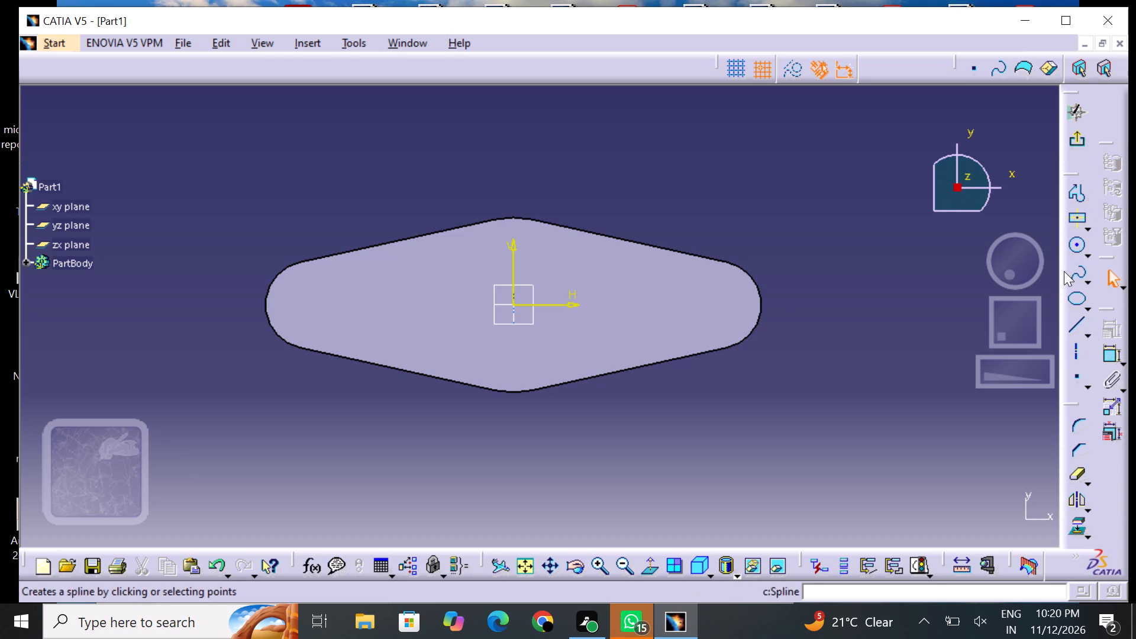
pyautogui.click(1077, 244)
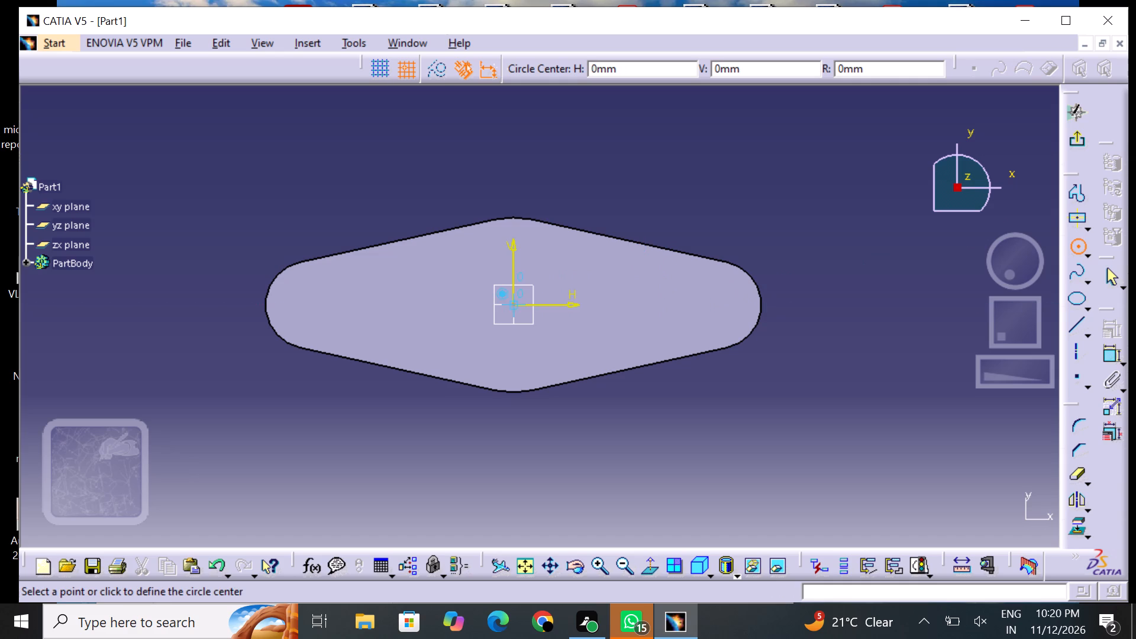
pyautogui.click(512, 303)
pyautogui.click(578, 294)
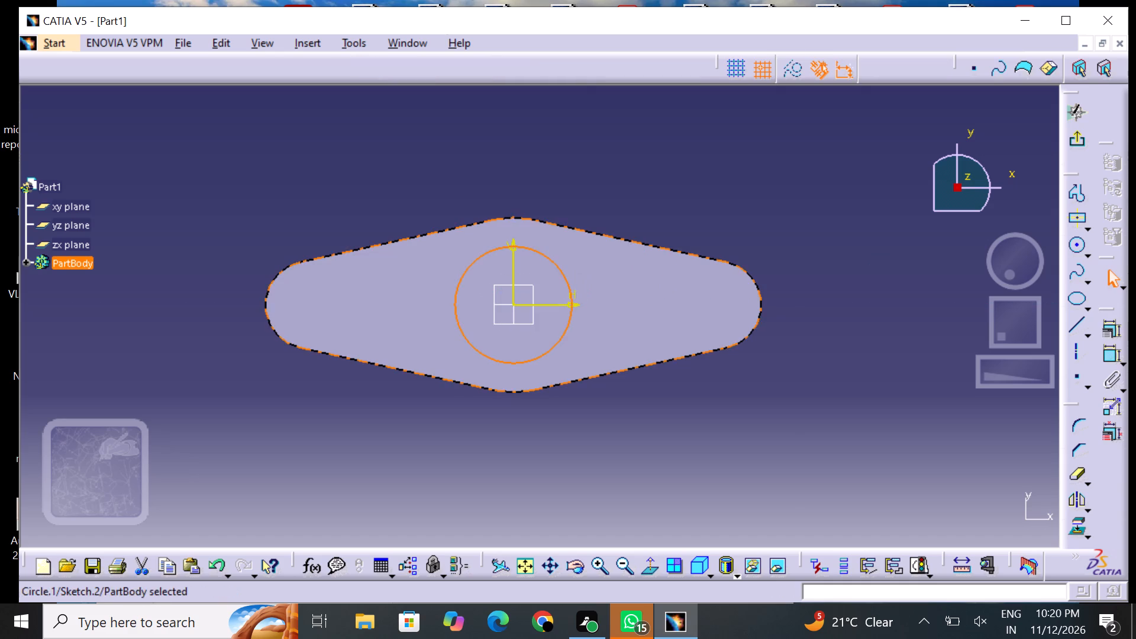
# Dimension the central circle's diameter and set it to 60 mm.
pyautogui.click(730, 461)
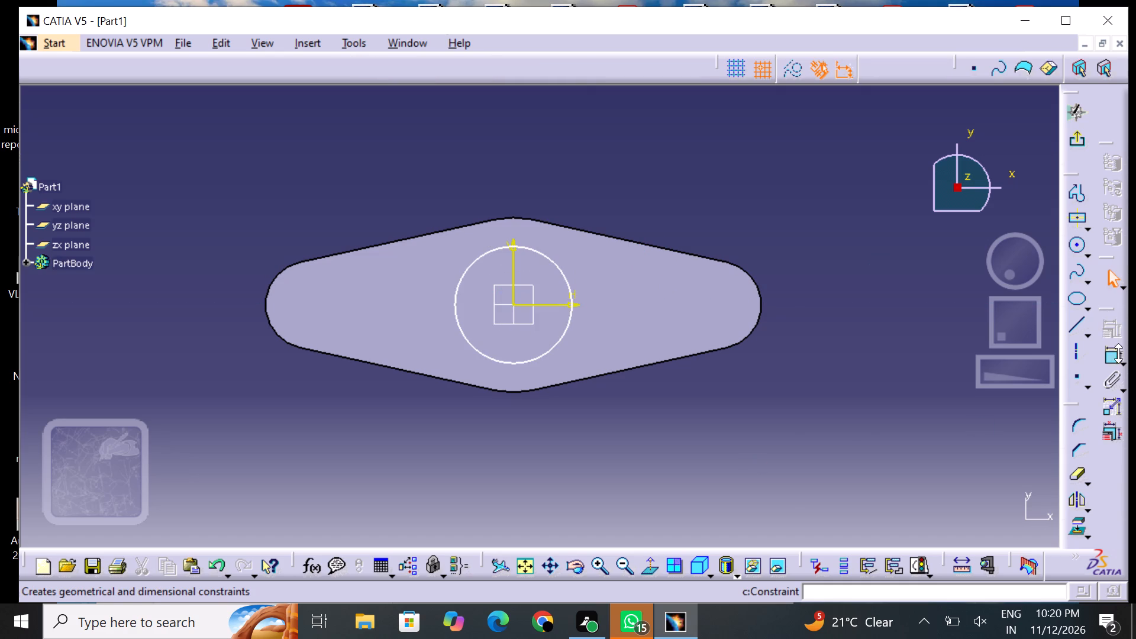
pyautogui.click(1114, 357)
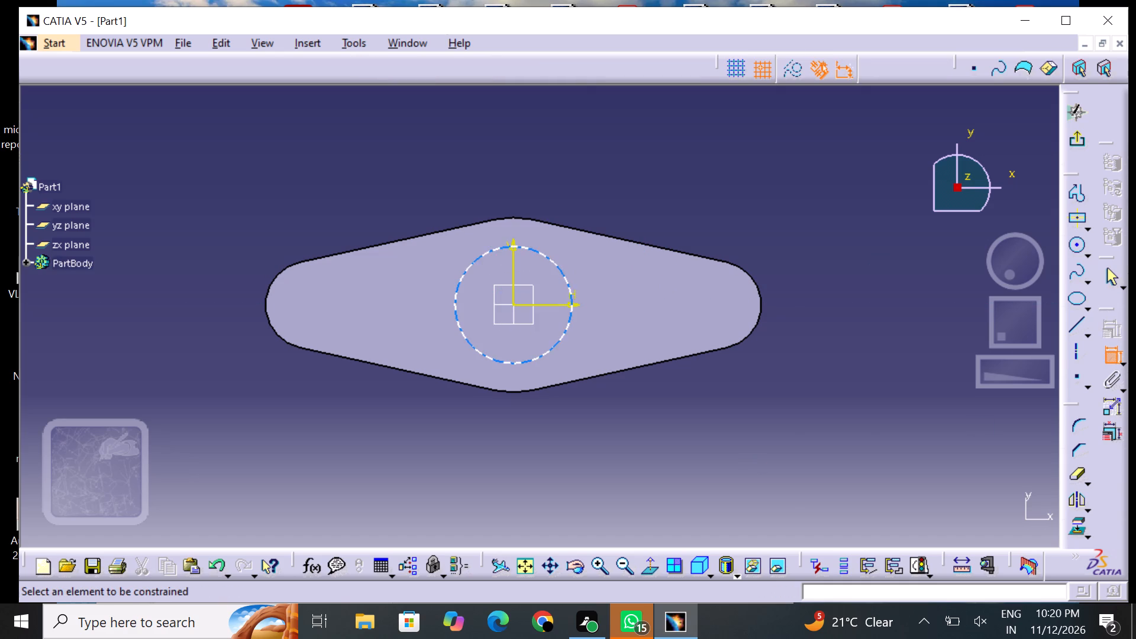
pyautogui.moveTo(557, 347); pyautogui.dragTo(557, 356)
pyautogui.click(608, 447)
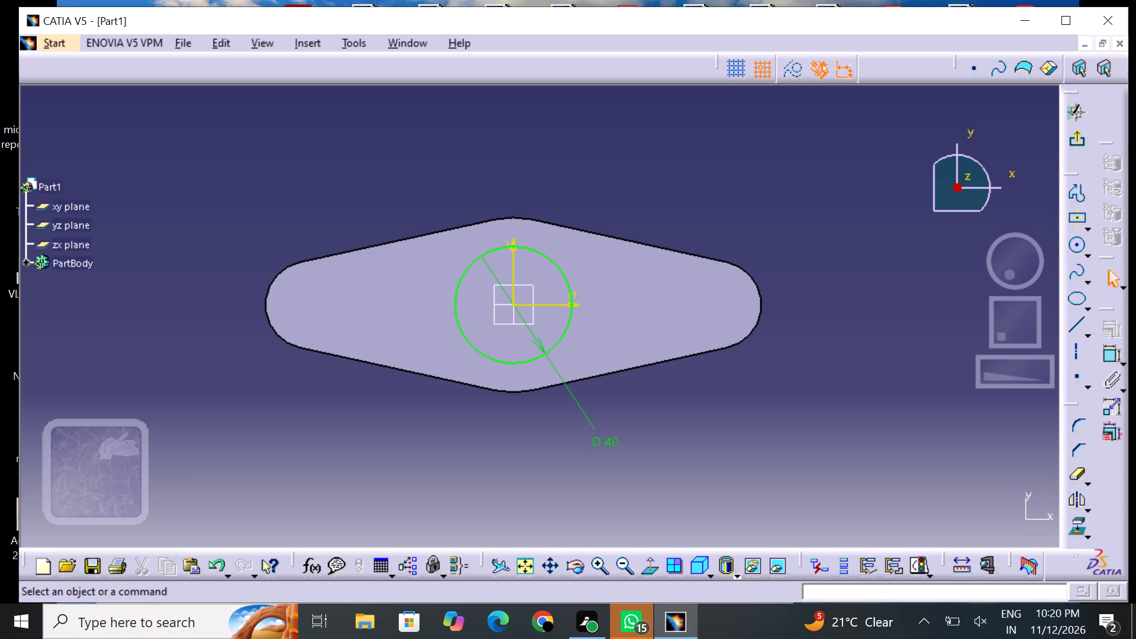
pyautogui.doubleClick(612, 449)
pyautogui.doubleClick(611, 438)
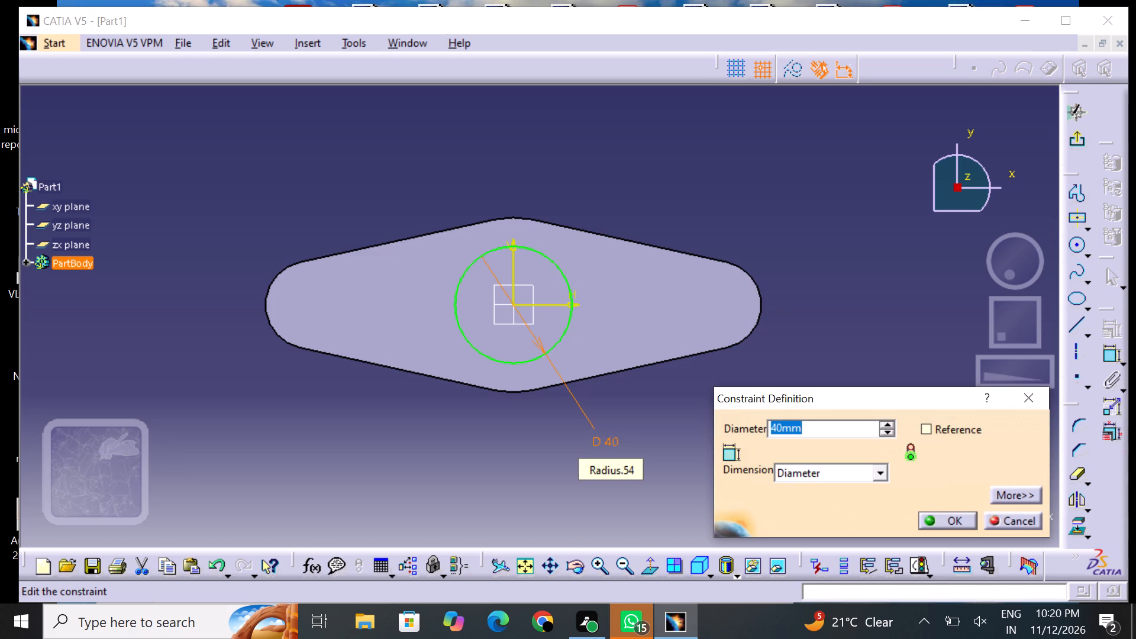
pyautogui.press('BackSpace')
pyautogui.write('60')
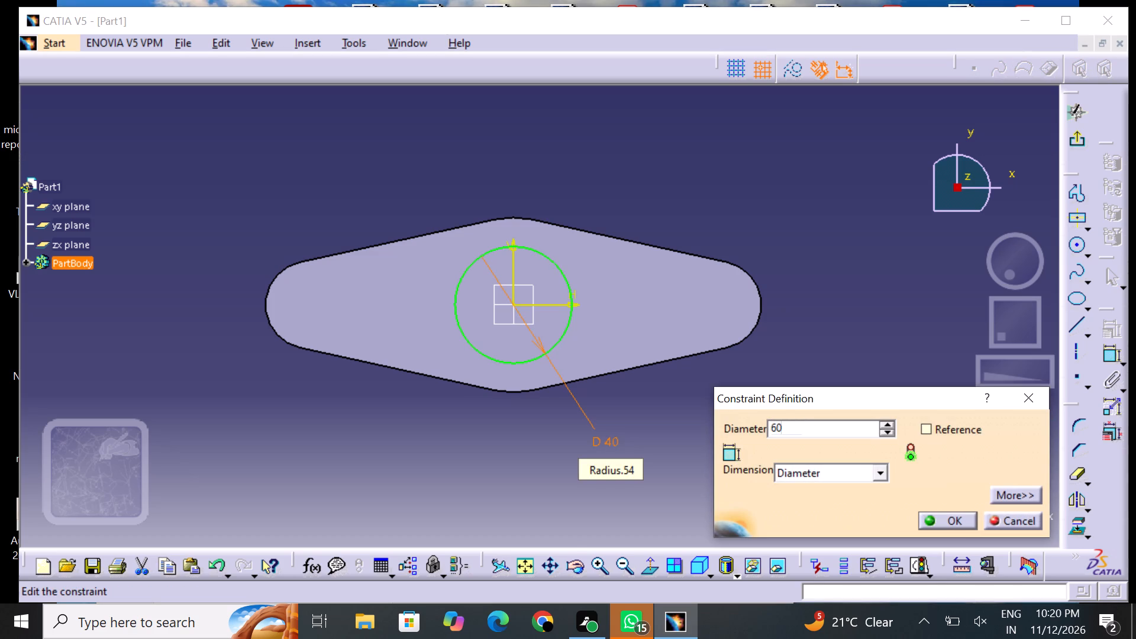
pyautogui.press('Return')
pyautogui.click(781, 494)
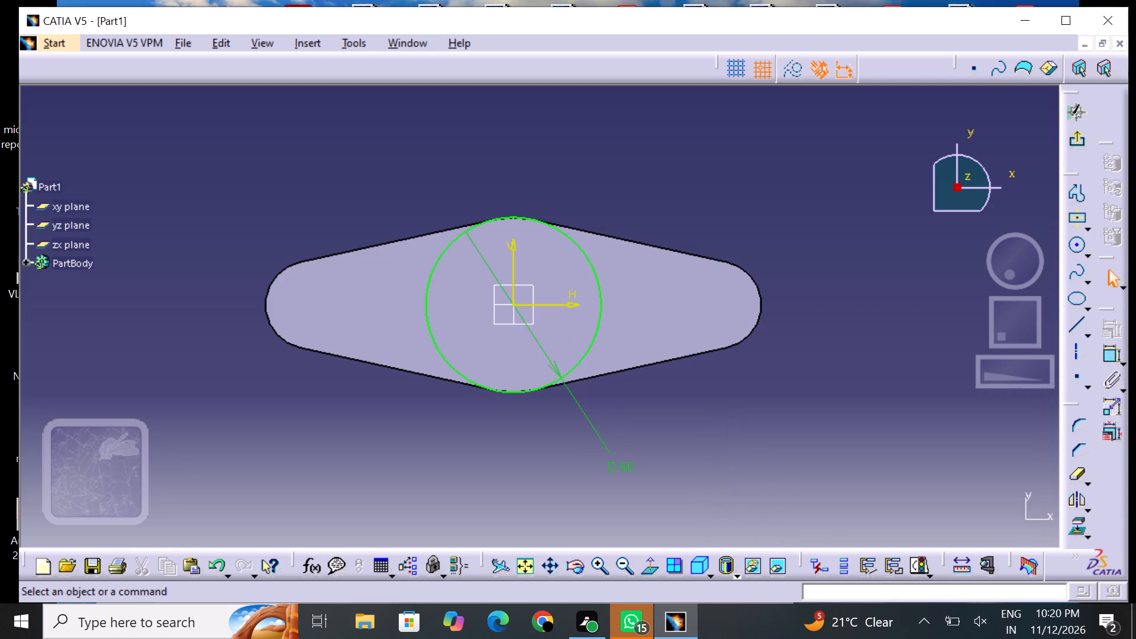
# Exit the sketch and pad the central 60 mm circle to a length of 60 mm.
pyautogui.click(1077, 137)
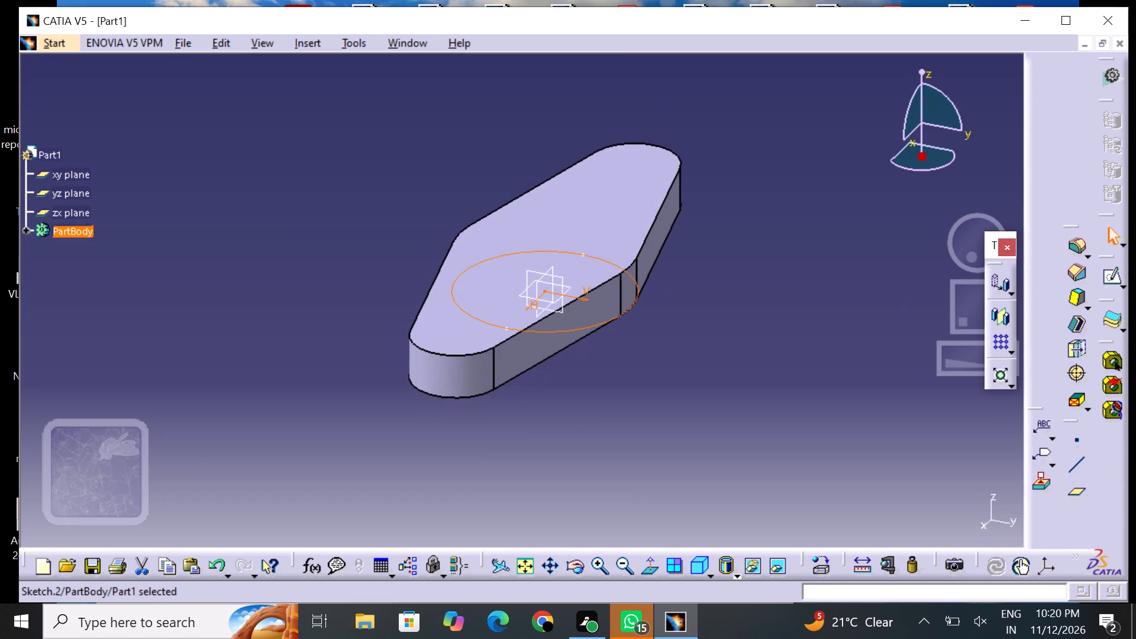
pyautogui.click(305, 42)
pyautogui.click(418, 302)
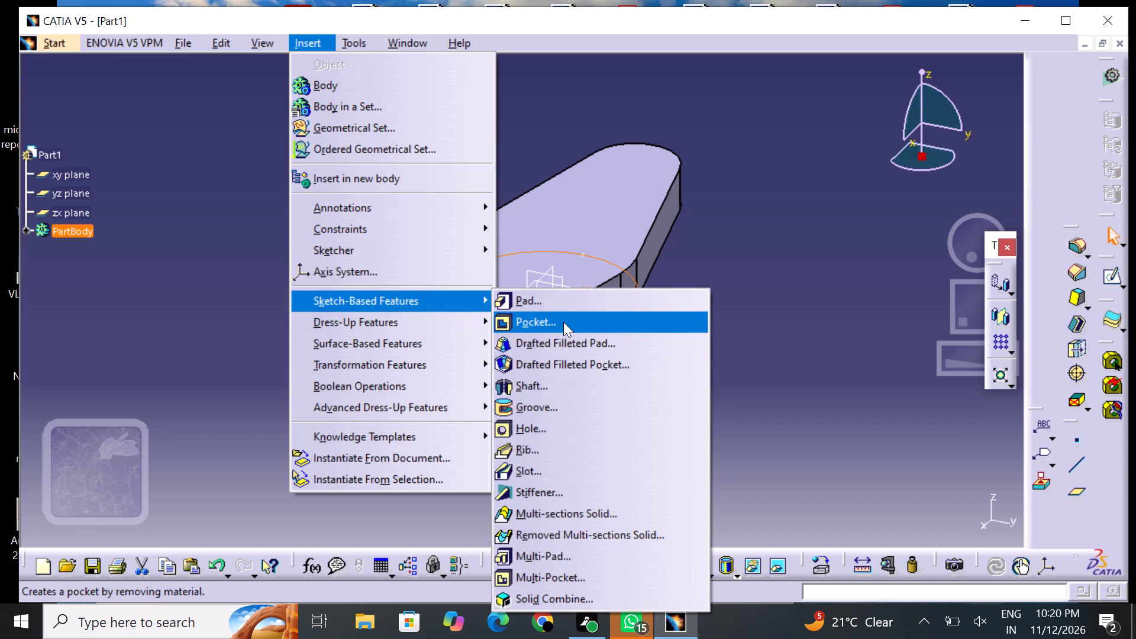
pyautogui.click(564, 305)
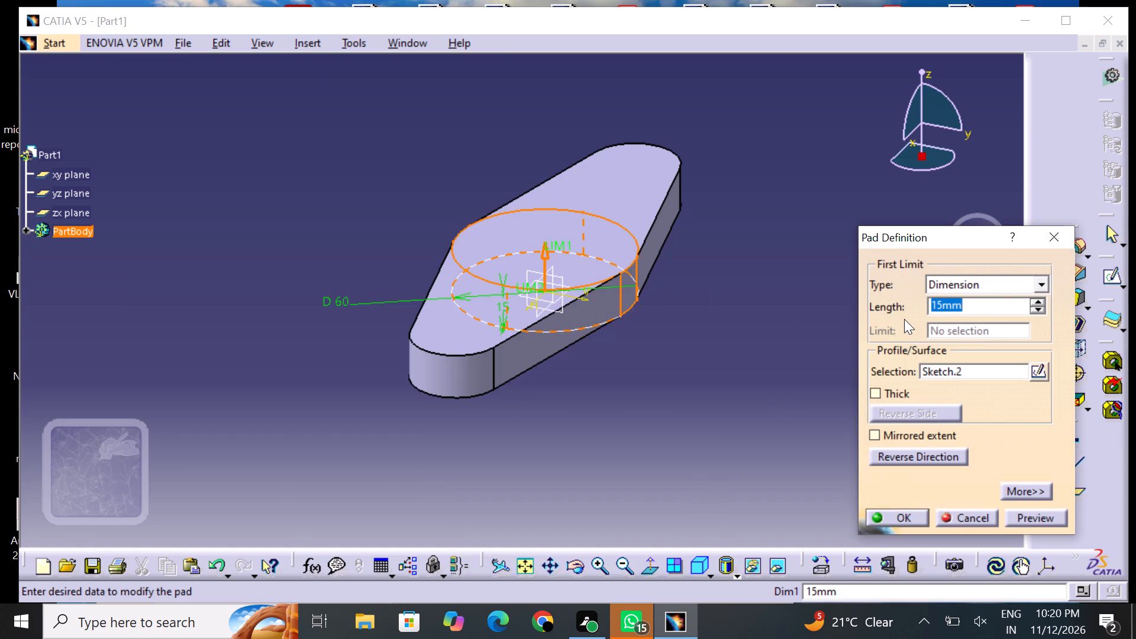
pyautogui.press('BackSpace')
pyautogui.press('6')
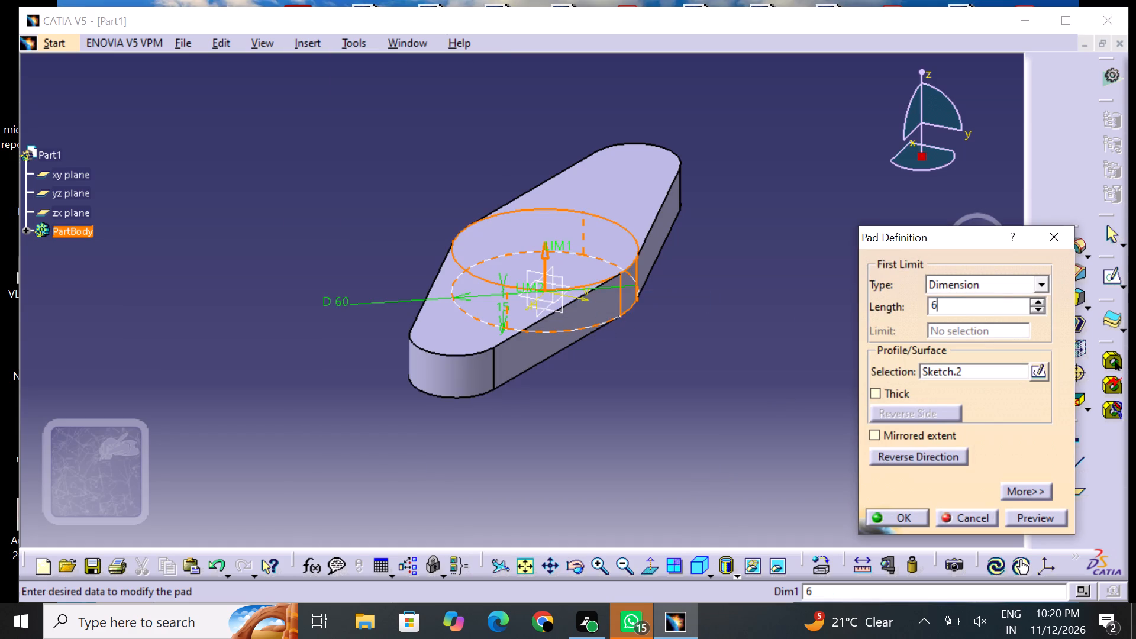
pyautogui.press('0')
pyautogui.press('Return')
pyautogui.click(654, 341)
# Examine the link and its central cylindrical boss from several angles.
pyautogui.moveTo(773, 292); pyautogui.dragTo(774, 292, button='middle')
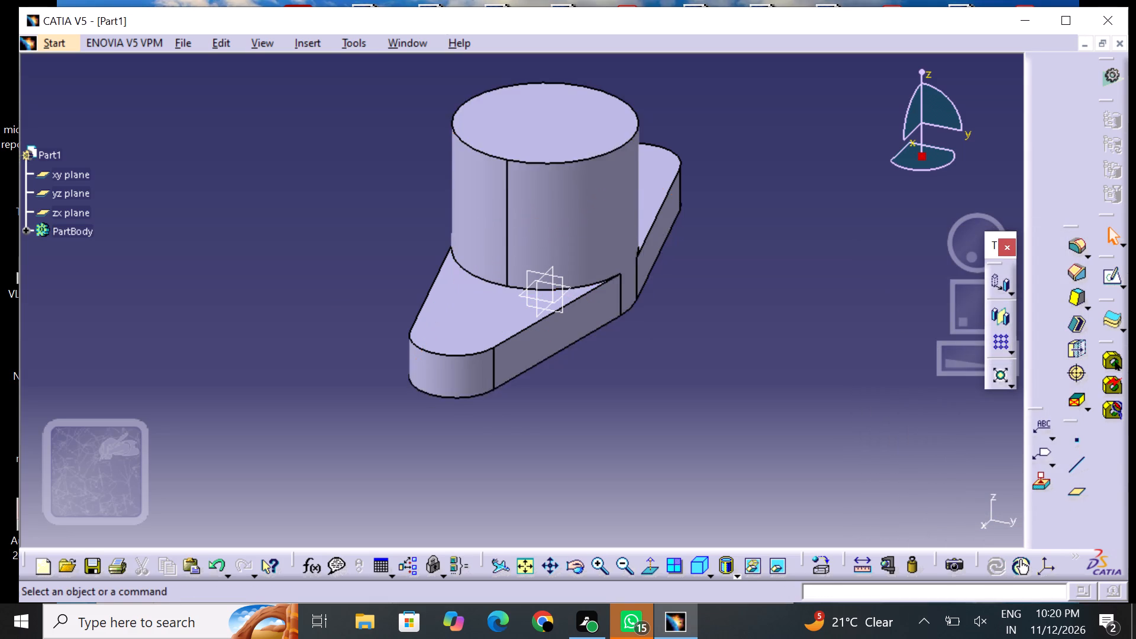
pyautogui.moveTo(774, 292); pyautogui.dragTo(738, 407, button='middle')
pyautogui.moveTo(754, 370); pyautogui.dragTo(735, 390, button='middle')
pyautogui.moveTo(753, 376); pyautogui.dragTo(735, 390, button='right')
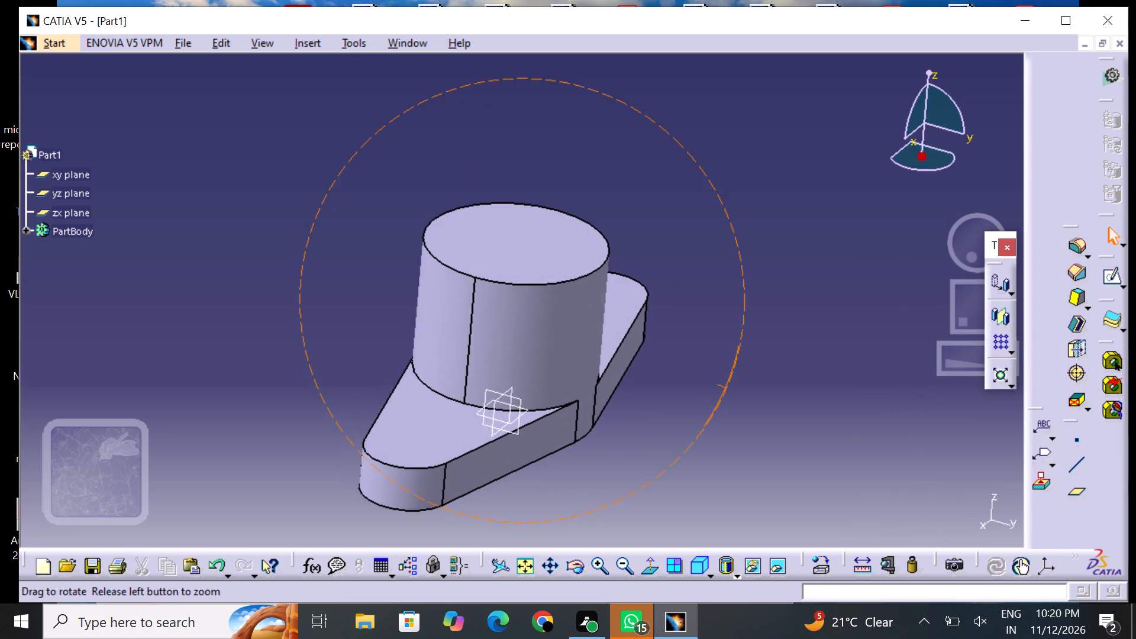
pyautogui.moveTo(735, 390); pyautogui.dragTo(735, 389, button='middle')
pyautogui.moveTo(735, 390); pyautogui.dragTo(735, 389, button='right')
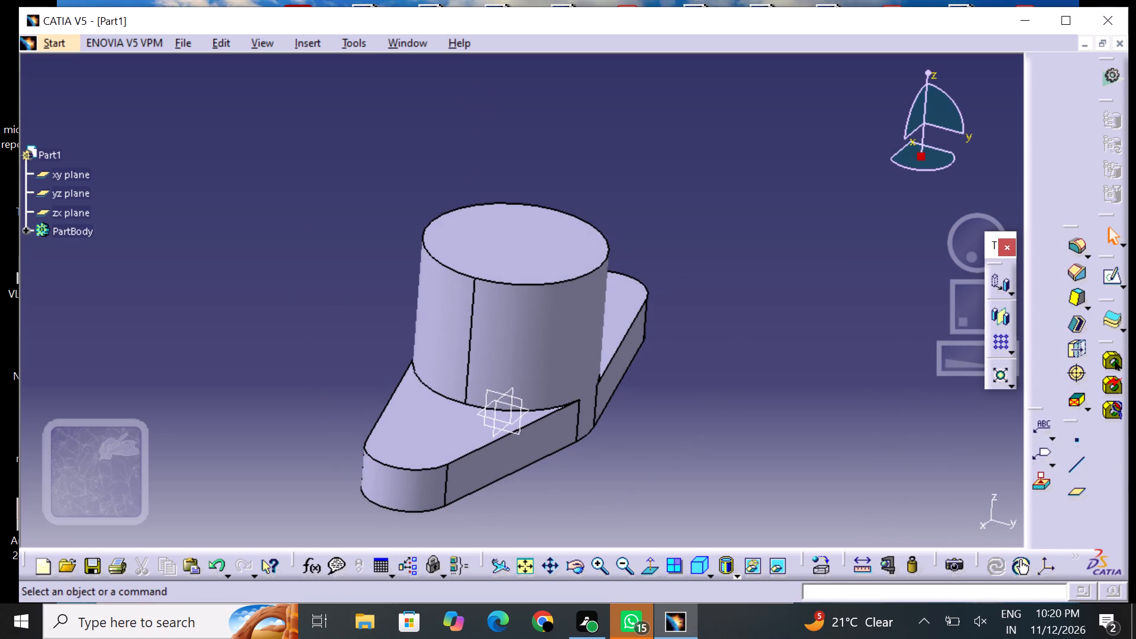
pyautogui.moveTo(724, 314); pyautogui.dragTo(700, 298, button='middle')
pyautogui.moveTo(724, 312); pyautogui.dragTo(699, 298, button='right')
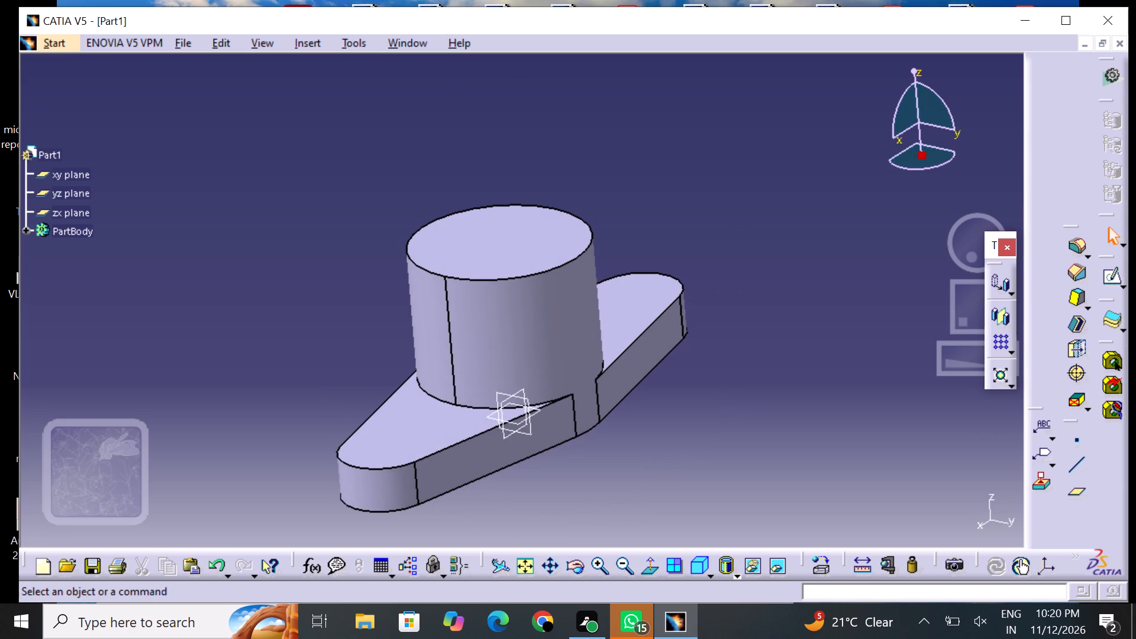
pyautogui.moveTo(737, 367); pyautogui.dragTo(750, 334, button='middle')
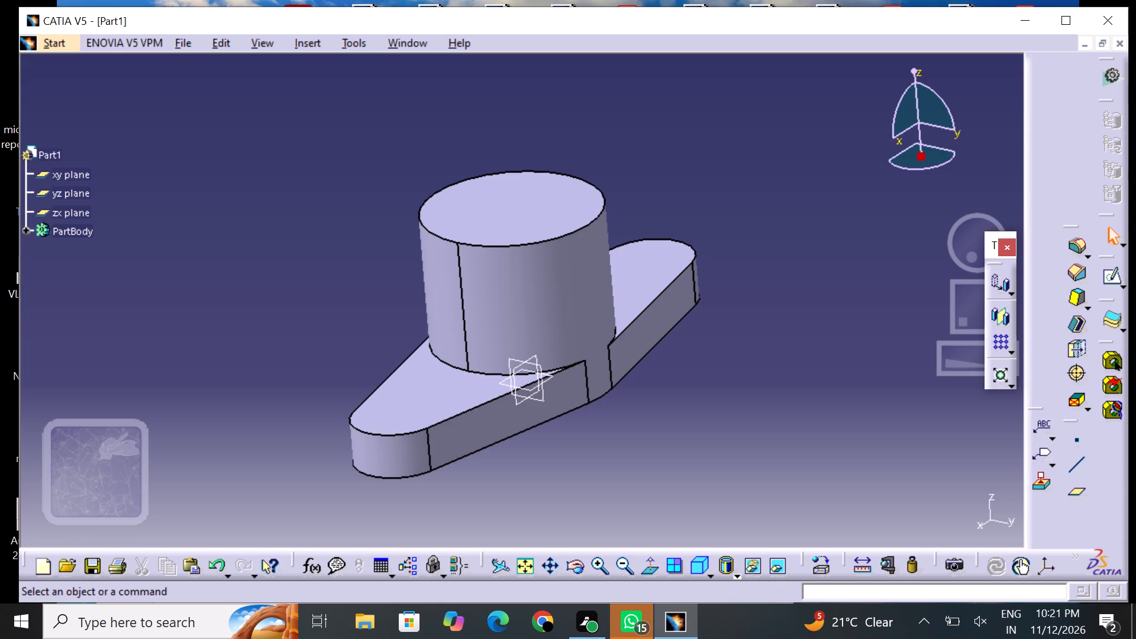
# On a new xy plane sketch, draw a circle about 20 mm in diameter, concentric with the link's rounded end on the positive H side.
pyautogui.click(72, 175)
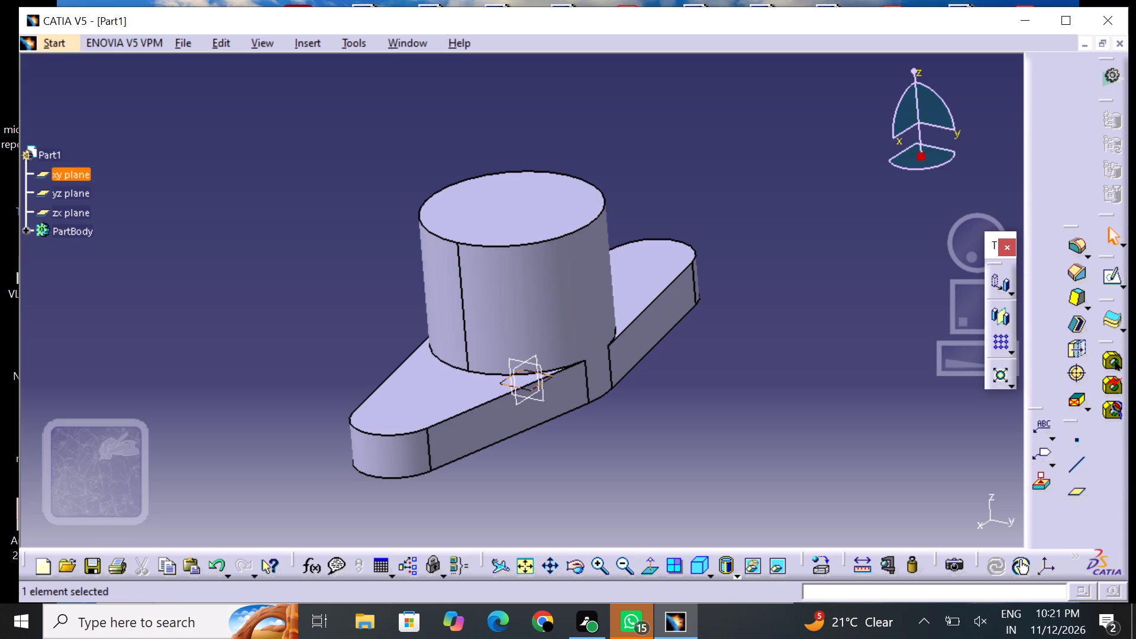
pyautogui.click(1105, 276)
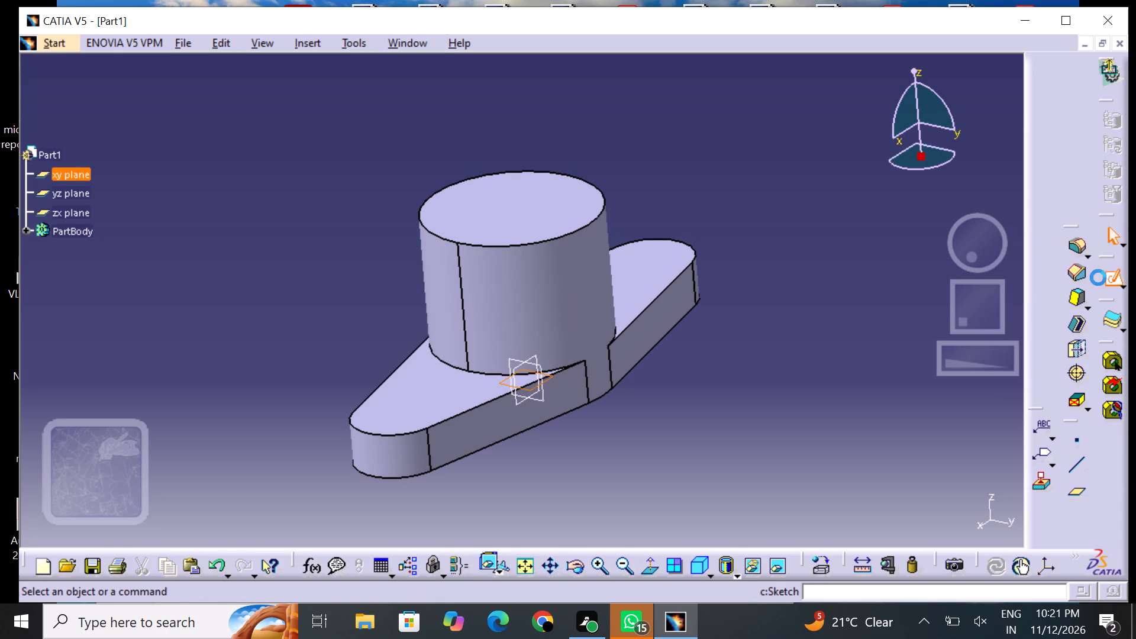
pyautogui.moveTo(831, 337); pyautogui.dragTo(688, 409, button='middle')
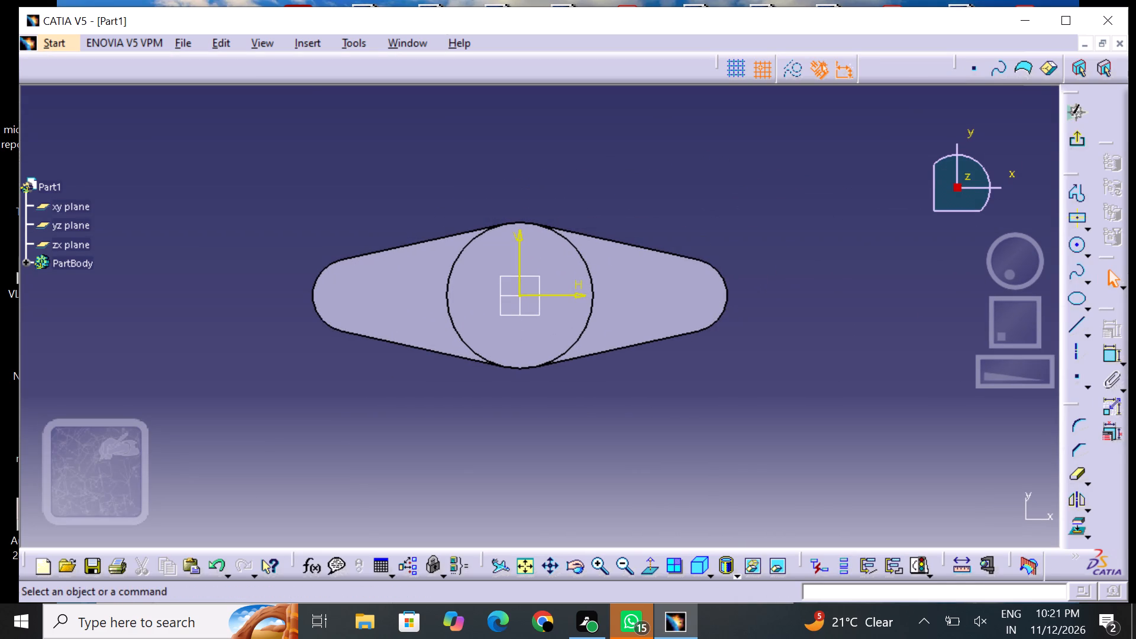
pyautogui.click(1077, 249)
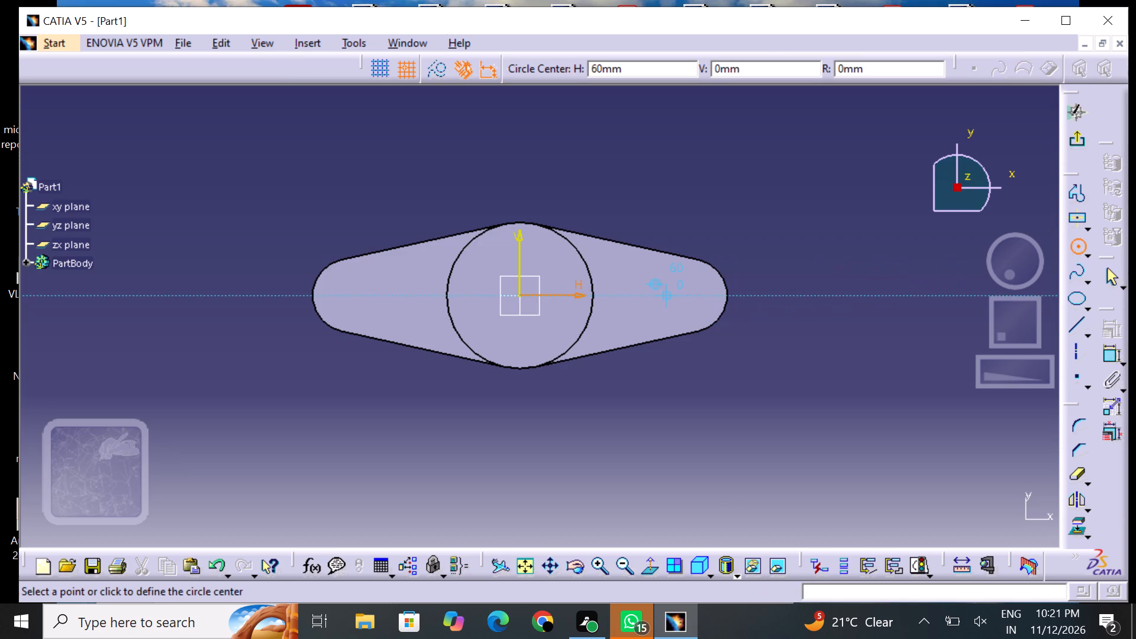
pyautogui.click(684, 291)
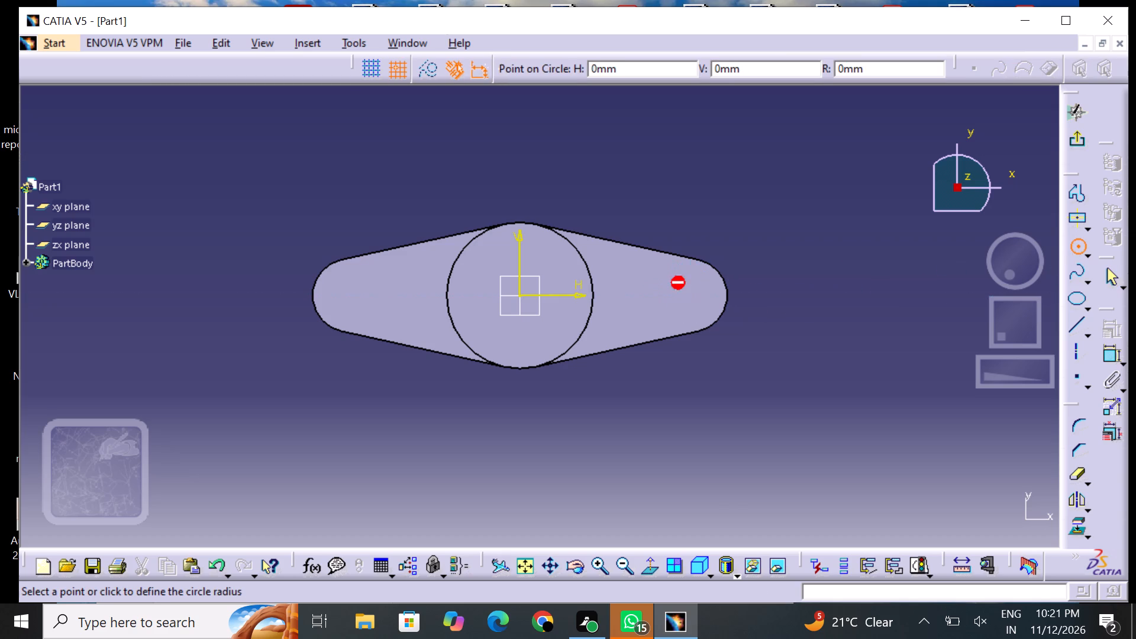
pyautogui.click(698, 280)
pyautogui.click(791, 291)
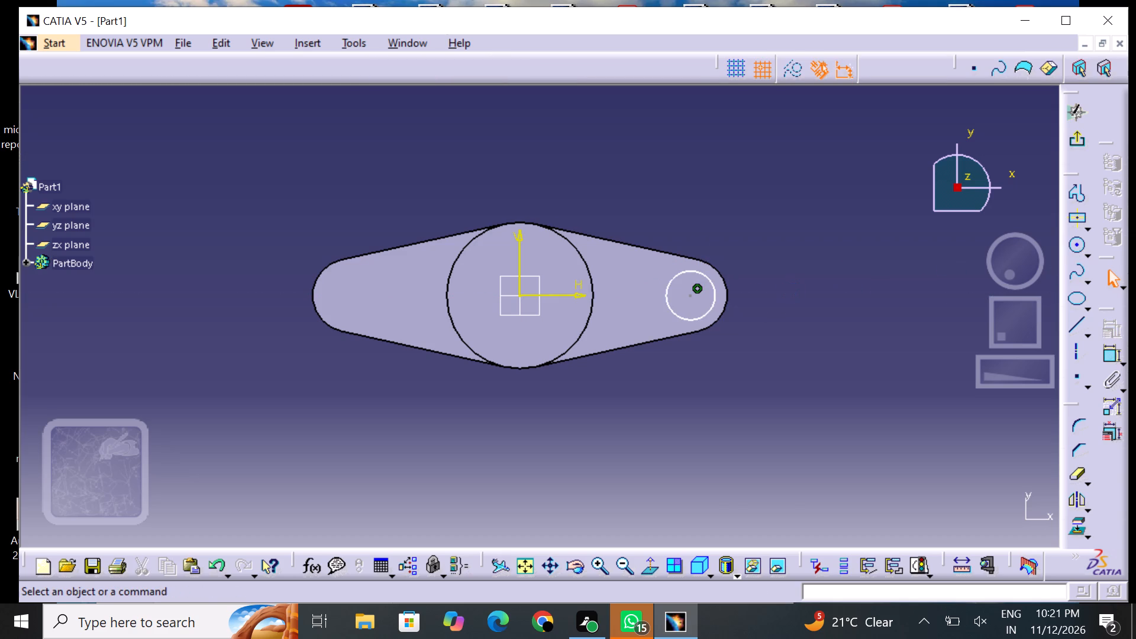
# Dimension the end circle's diameter and set it to 30 mm.
pyautogui.click(1108, 352)
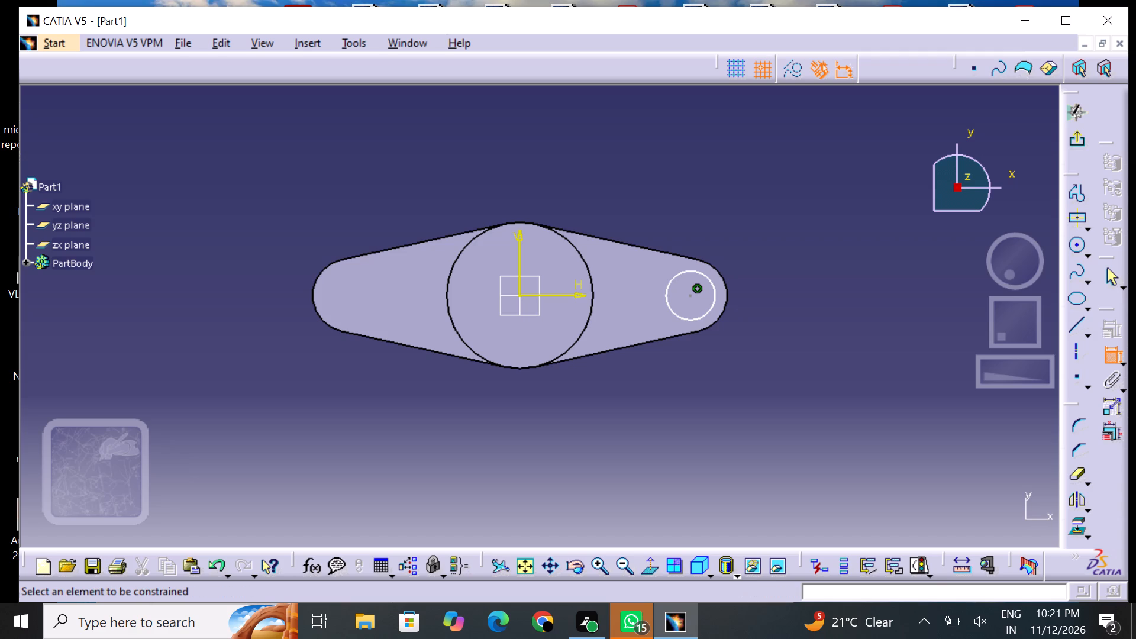
pyautogui.click(715, 309)
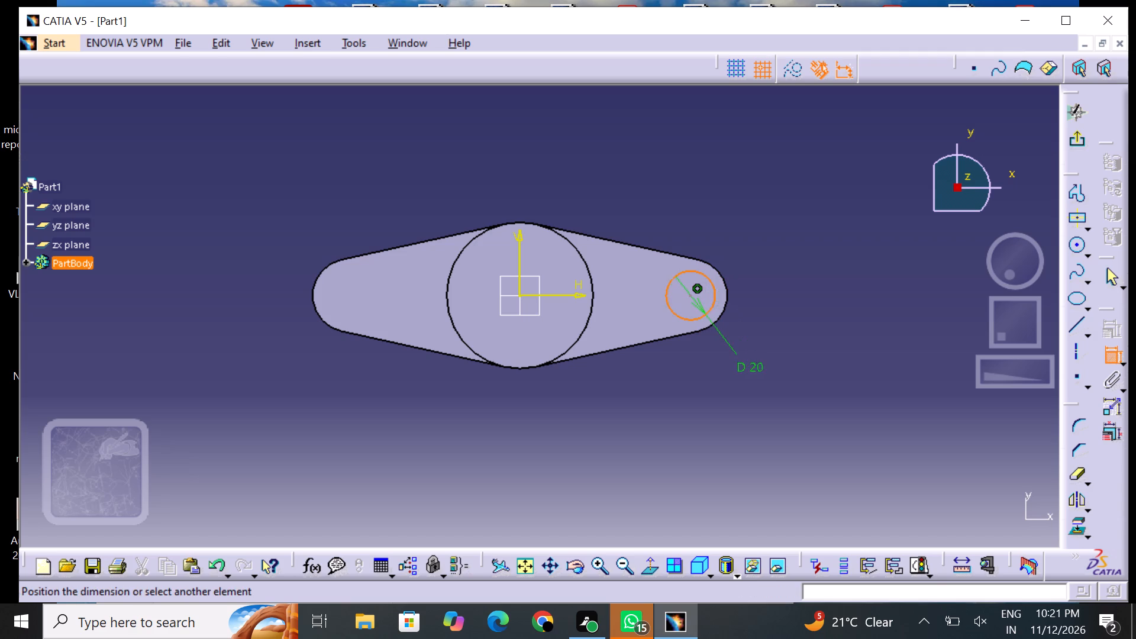
pyautogui.click(751, 374)
pyautogui.doubleClick(759, 369)
pyautogui.press('BackSpace')
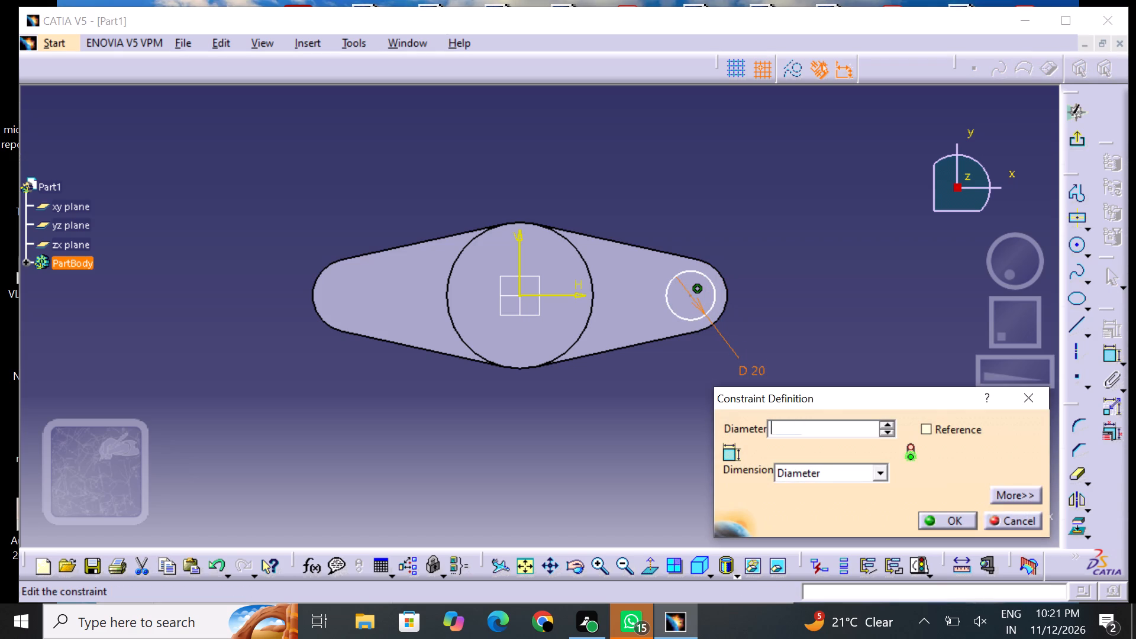
pyautogui.write('30')
pyautogui.press('Return')
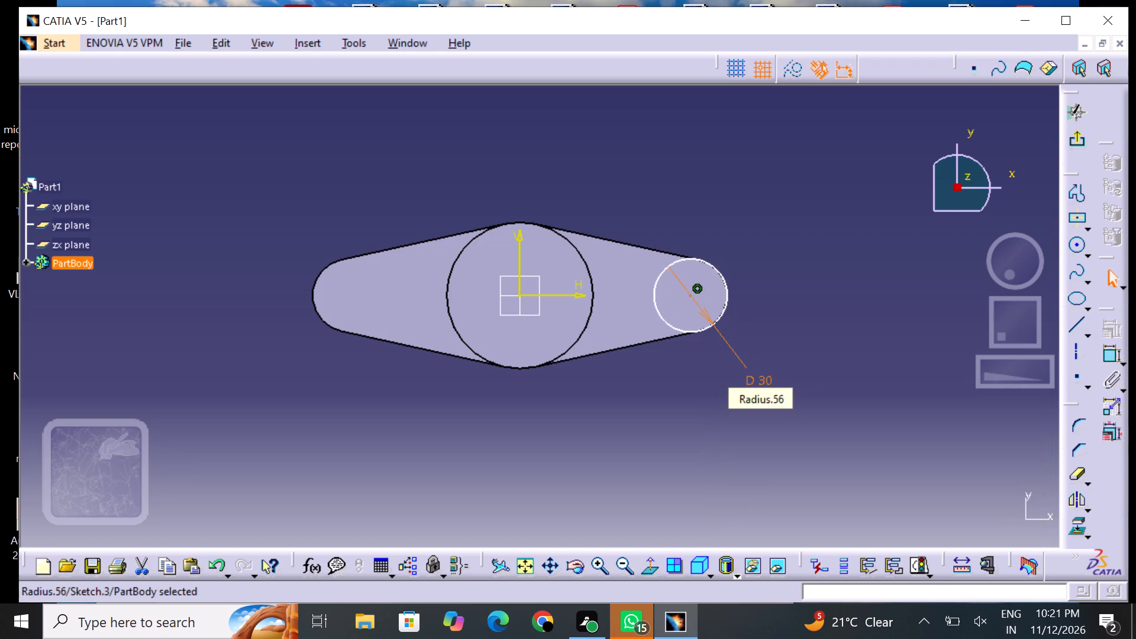
pyautogui.click(866, 356)
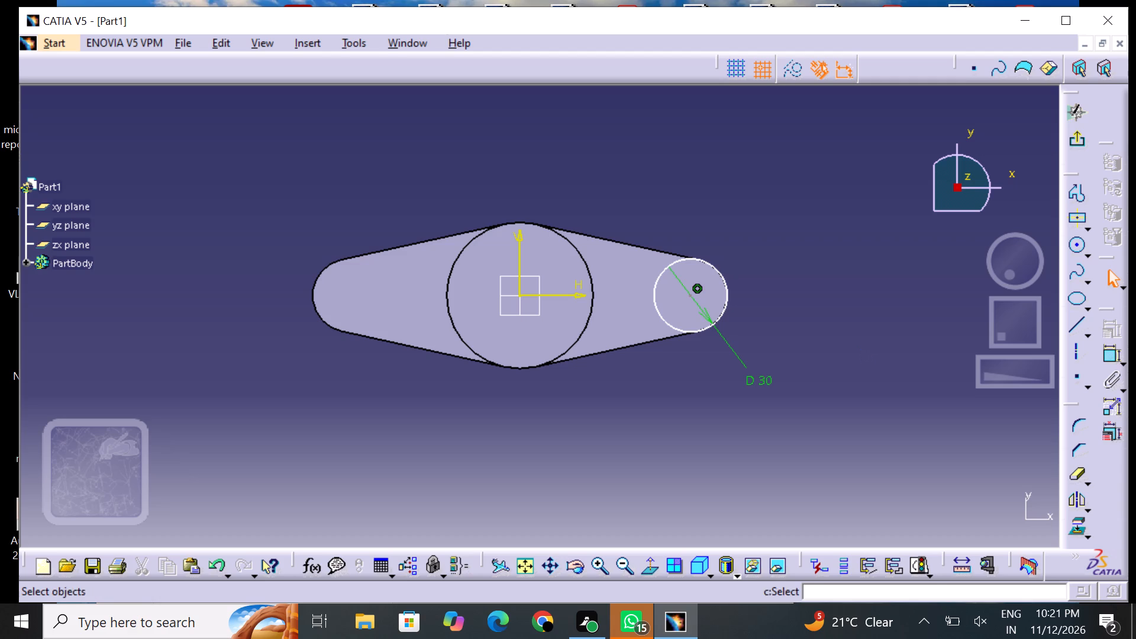
# Add a horizontal distance dimension between the vertical axis and the centre of the end circle.
pyautogui.click(1101, 360)
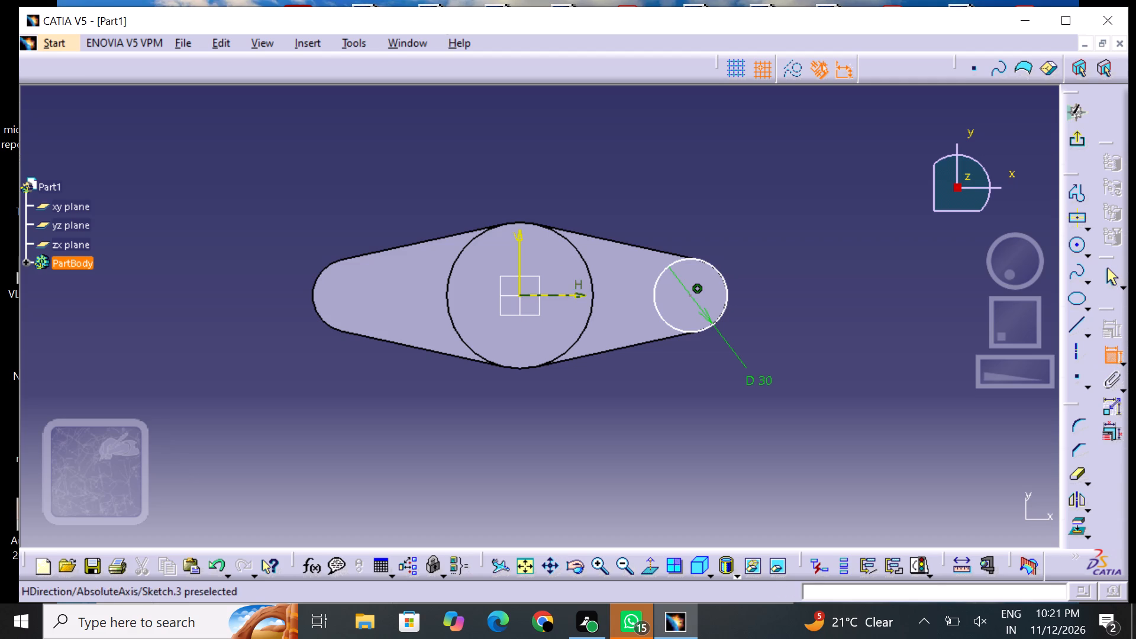
pyautogui.click(520, 289)
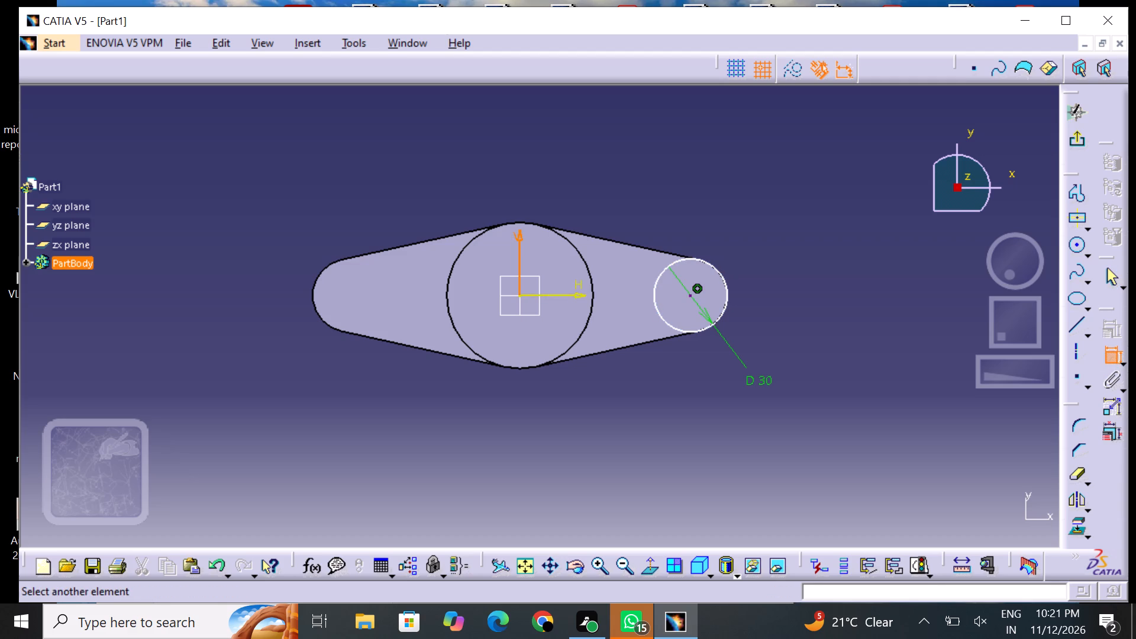
pyautogui.click(690, 295)
pyautogui.click(613, 378)
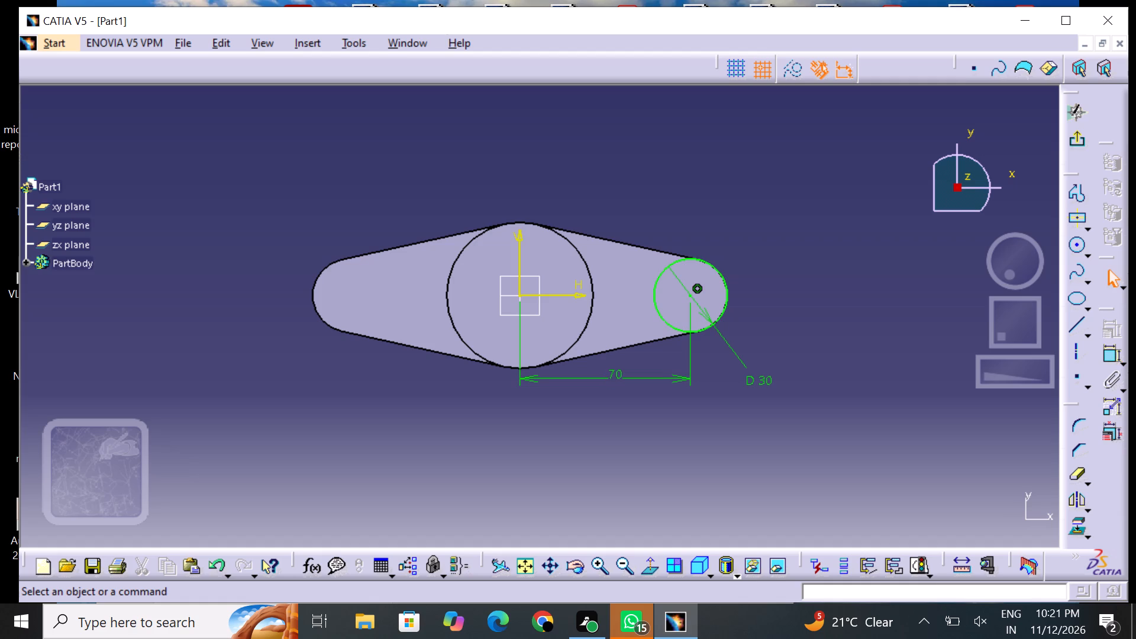
pyautogui.click(669, 413)
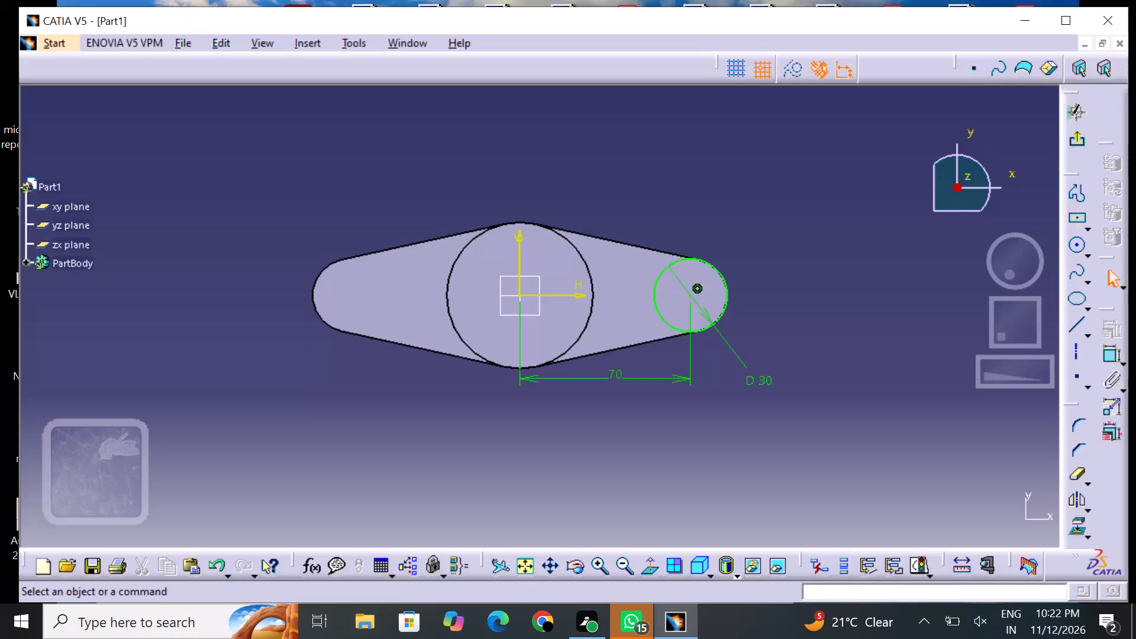
# Mirror the 30 mm end circle about the vertical axis to the link's opposite end and exit the sketch.
pyautogui.click(724, 308)
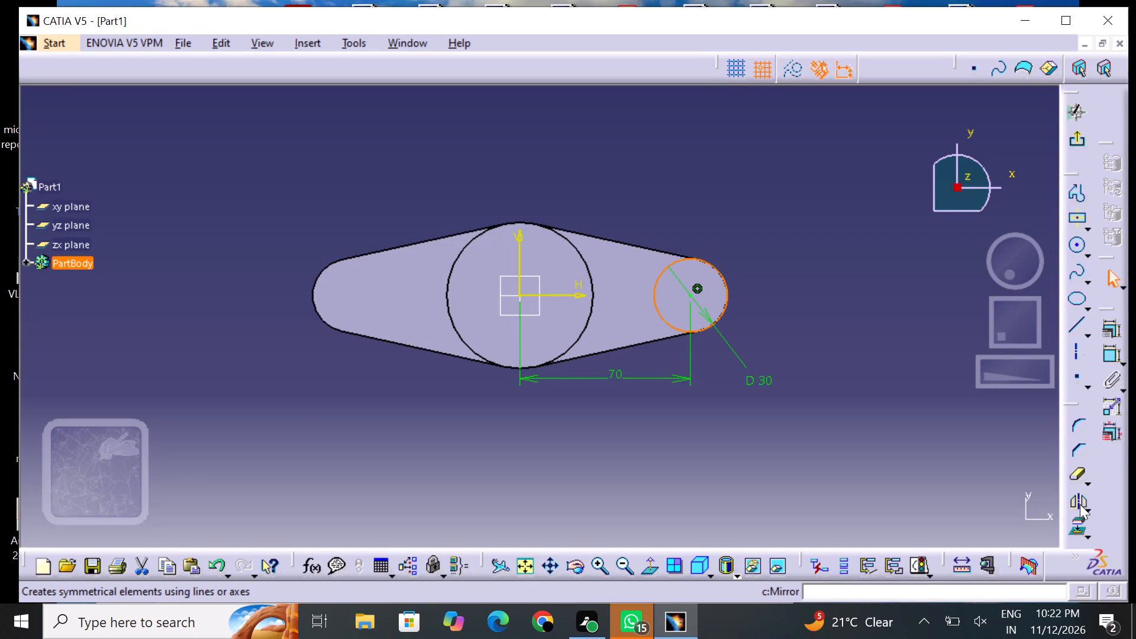
pyautogui.click(1080, 504)
pyautogui.click(518, 268)
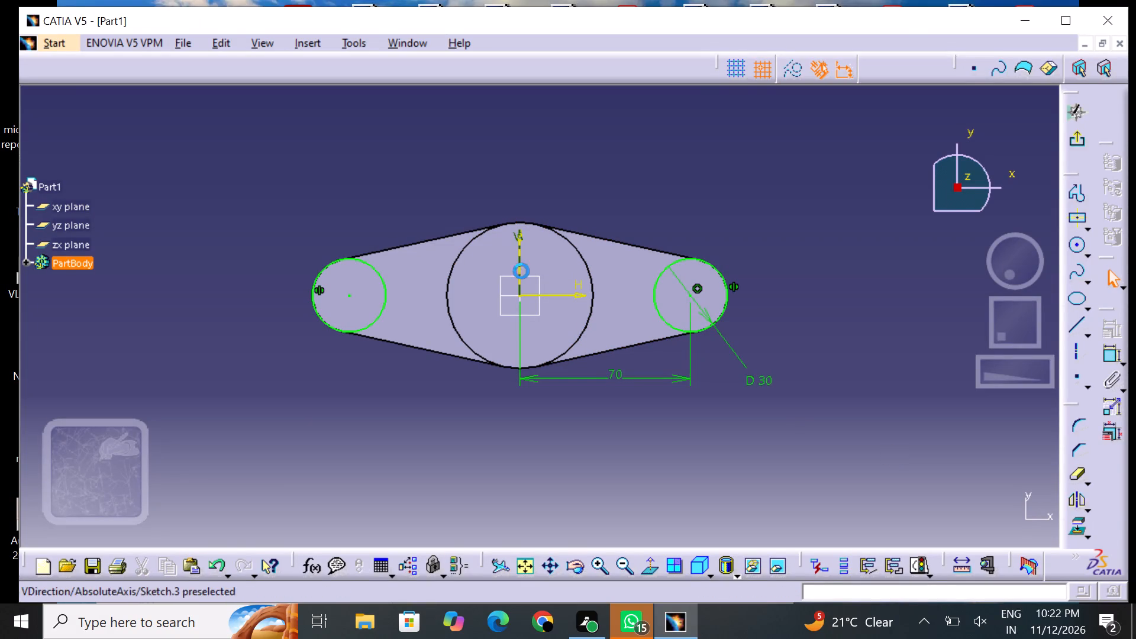
pyautogui.click(673, 461)
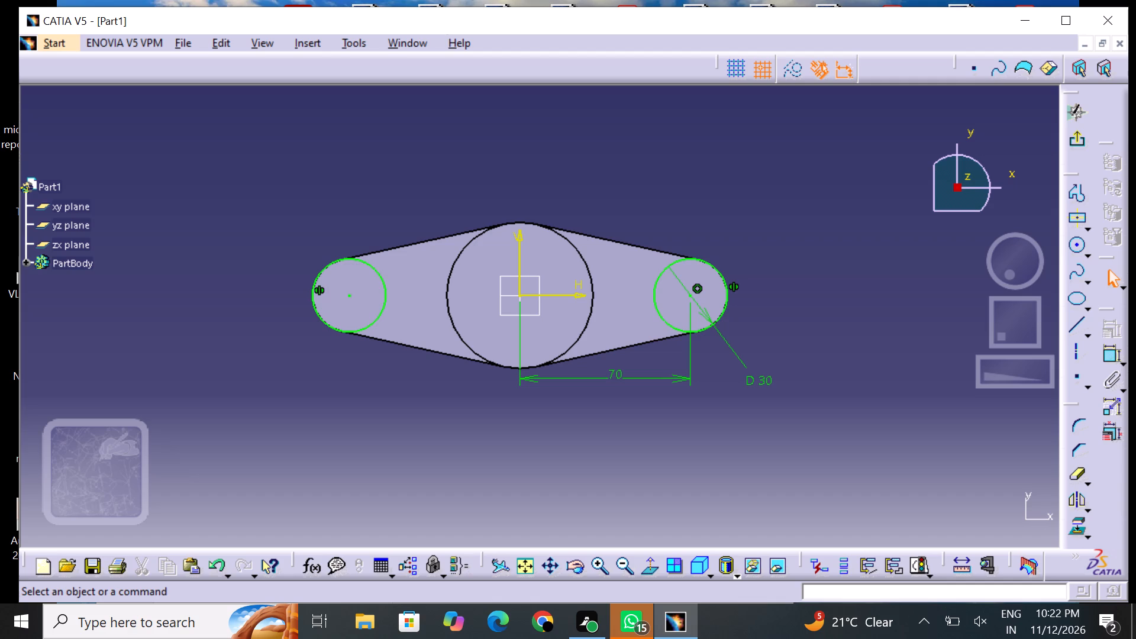
pyautogui.click(1085, 143)
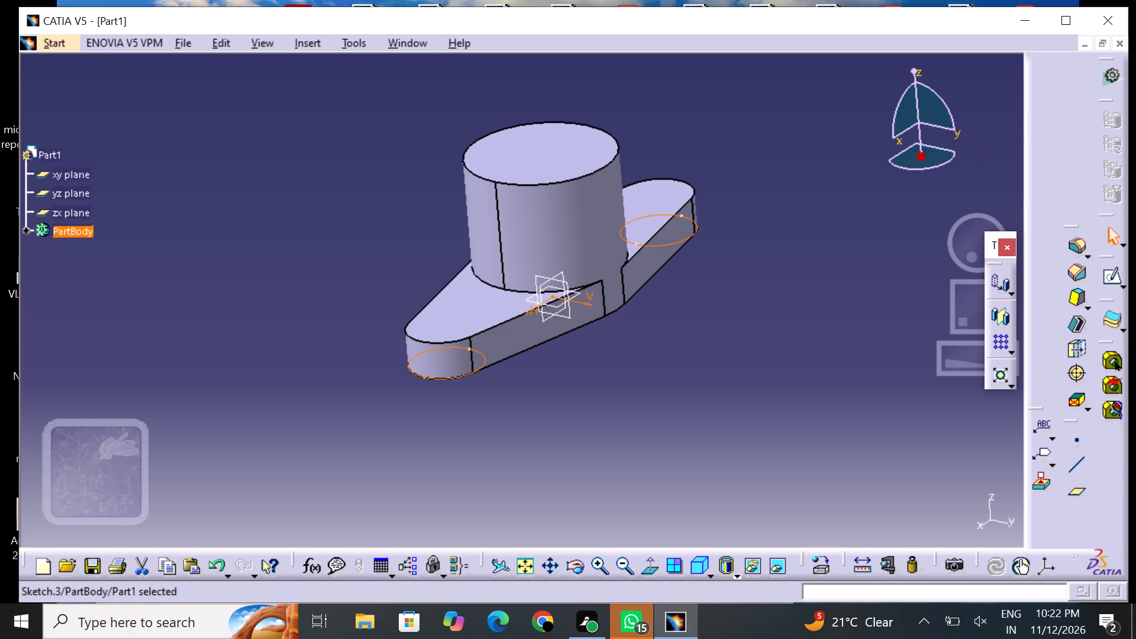
# Pad the mirrored end-circle sketch to a length of 30 mm.
pyautogui.click(305, 41)
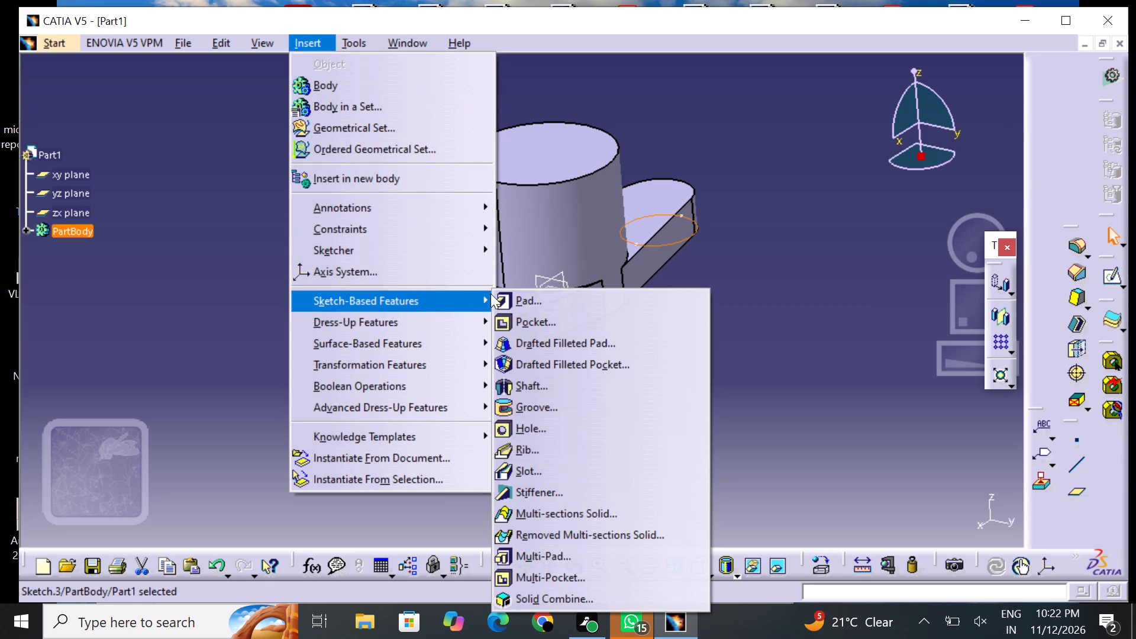
pyautogui.click(516, 304)
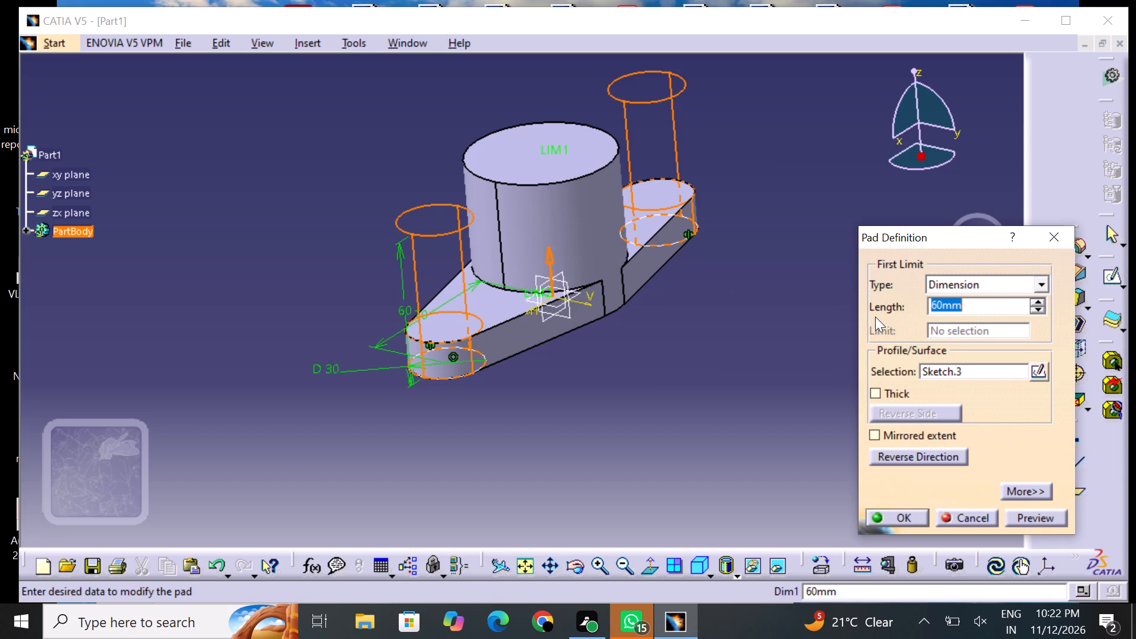
pyautogui.press('BackSpace')
pyautogui.write('30')
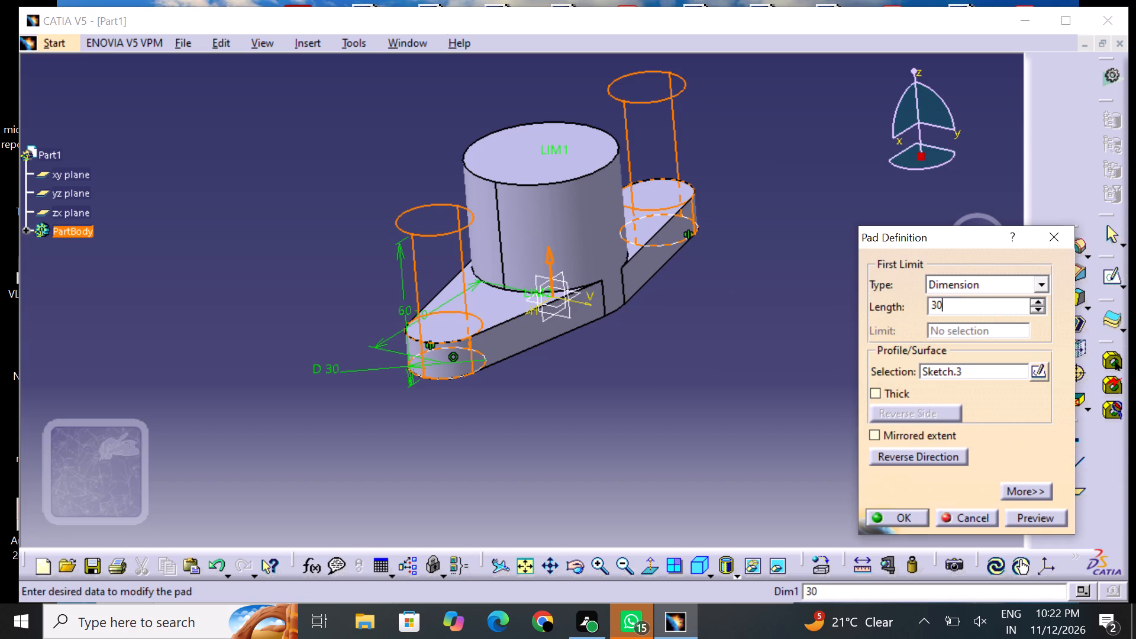
pyautogui.press('Return')
pyautogui.click(801, 351)
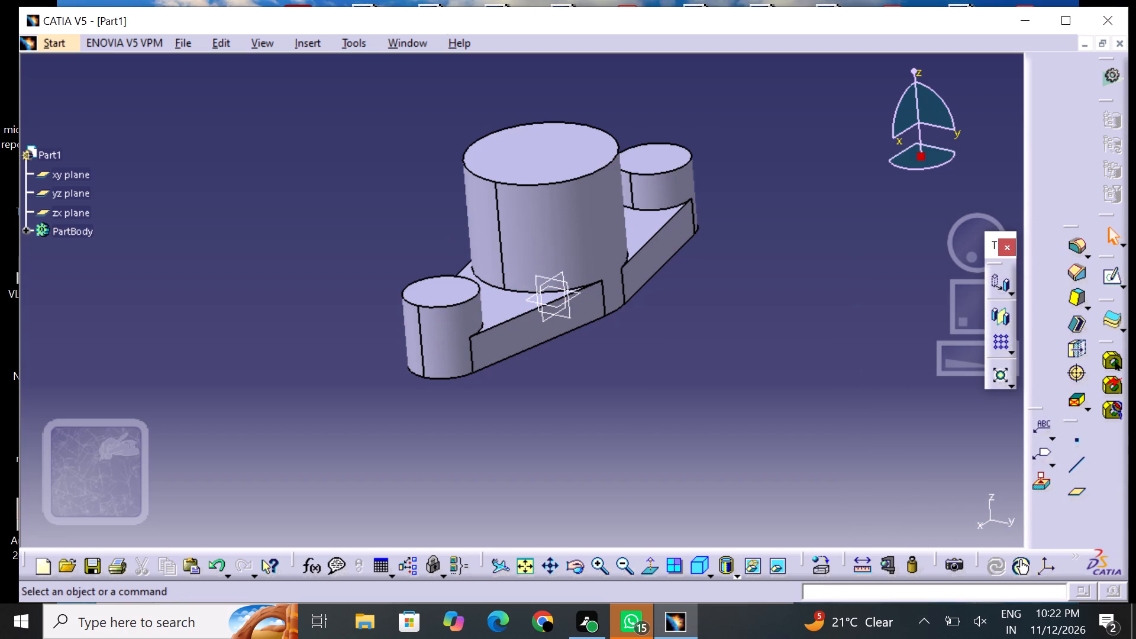
# On a new sketch on the central boss's top face, draw a circle about 28 mm in diameter centred on the origin.
pyautogui.moveTo(639, 387); pyautogui.dragTo(689, 405, button='middle')
pyautogui.moveTo(642, 389); pyautogui.dragTo(689, 405, button='right')
pyautogui.moveTo(728, 395); pyautogui.dragTo(729, 395, button='middle')
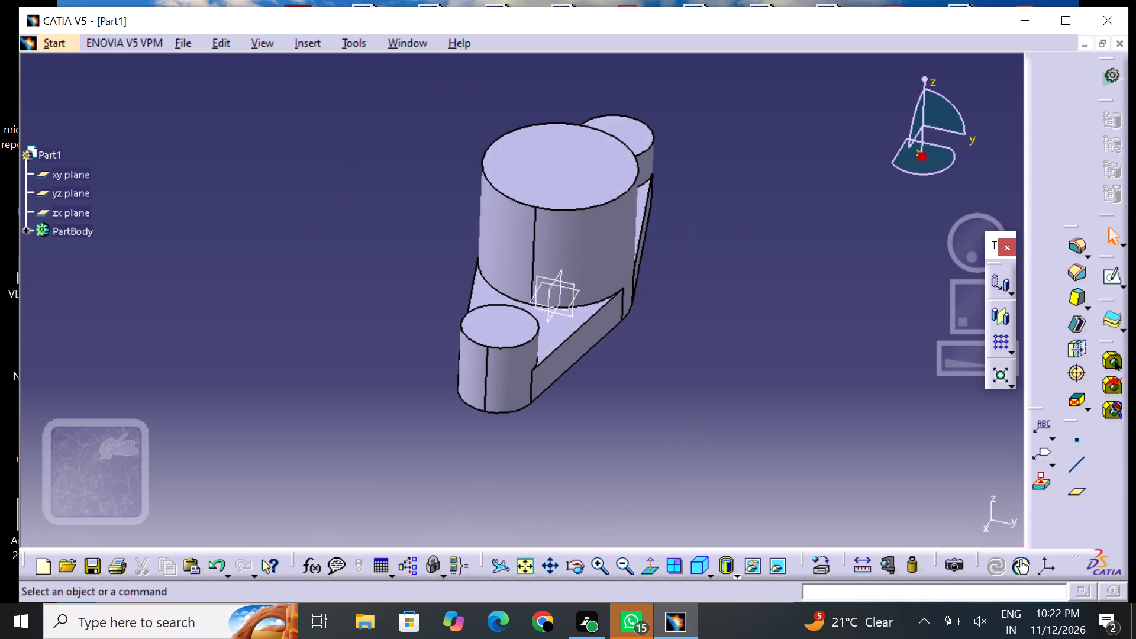
pyautogui.moveTo(729, 395); pyautogui.dragTo(664, 424, button='middle')
pyautogui.moveTo(729, 395); pyautogui.dragTo(658, 419, button='right')
pyautogui.click(576, 154)
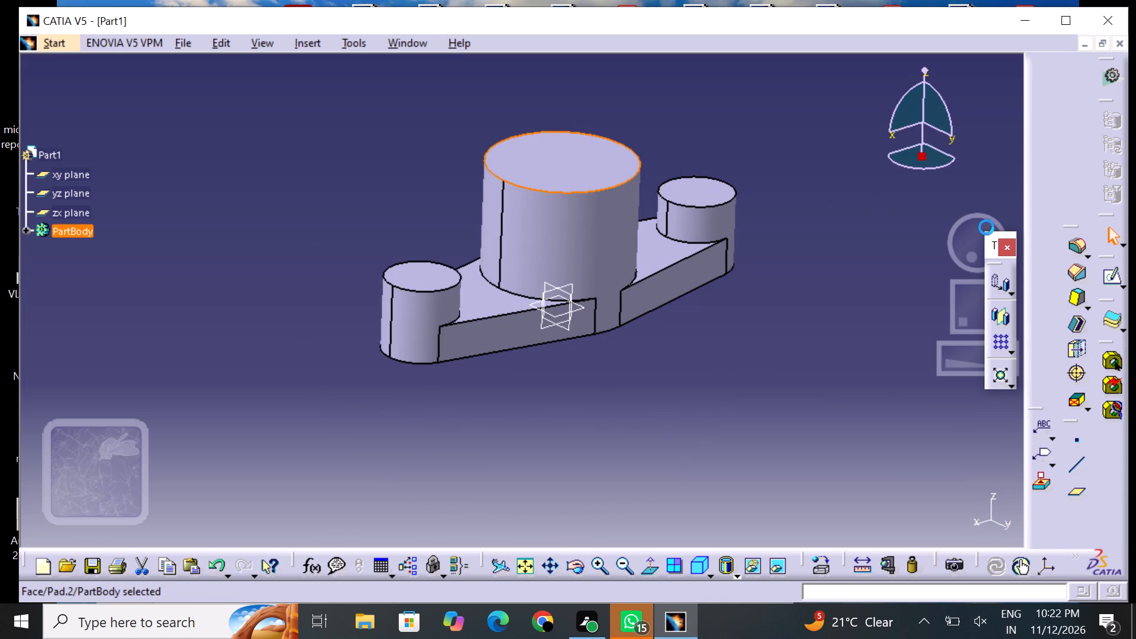
pyautogui.click(1106, 275)
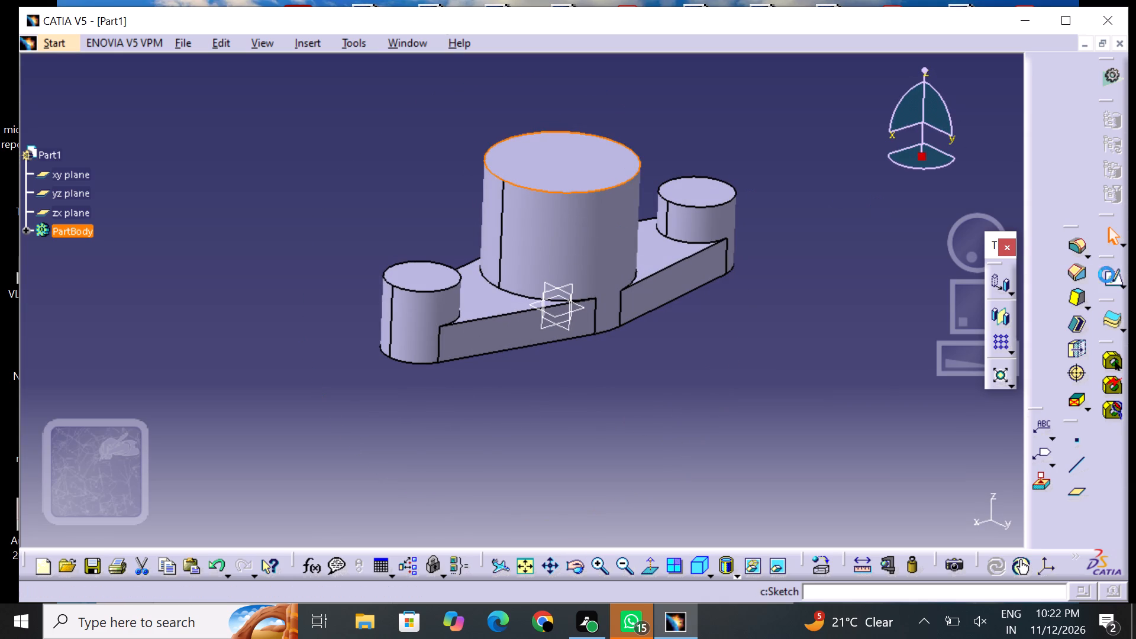
pyautogui.moveTo(708, 386); pyautogui.dragTo(832, 155, button='middle')
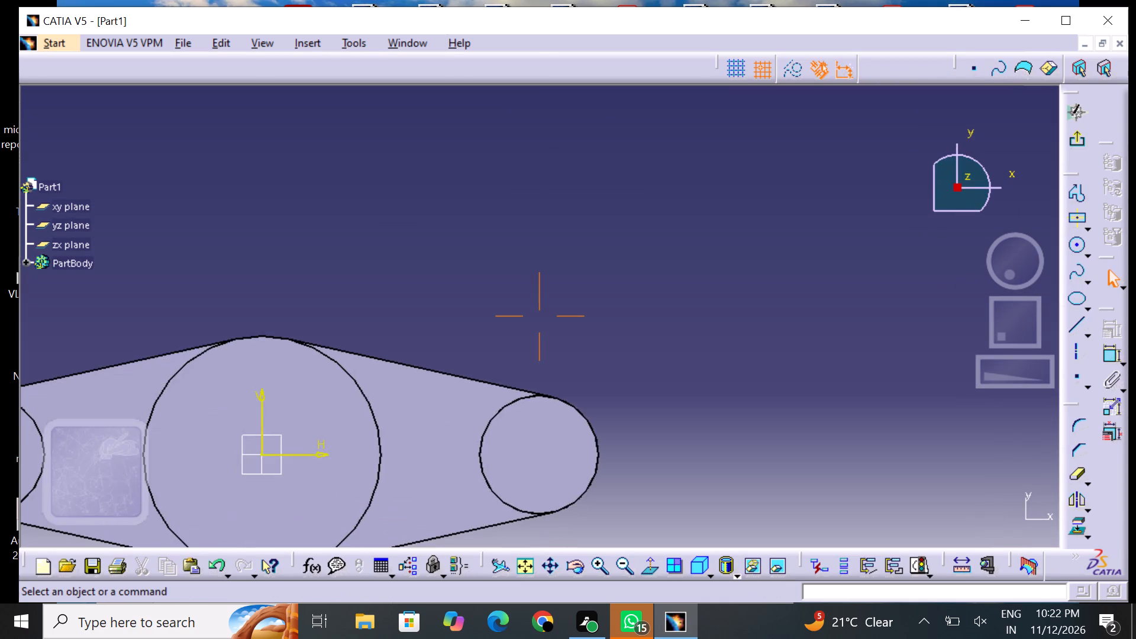
pyautogui.moveTo(573, 349); pyautogui.dragTo(799, 247, button='middle')
pyautogui.scroll(1, 799, 247)
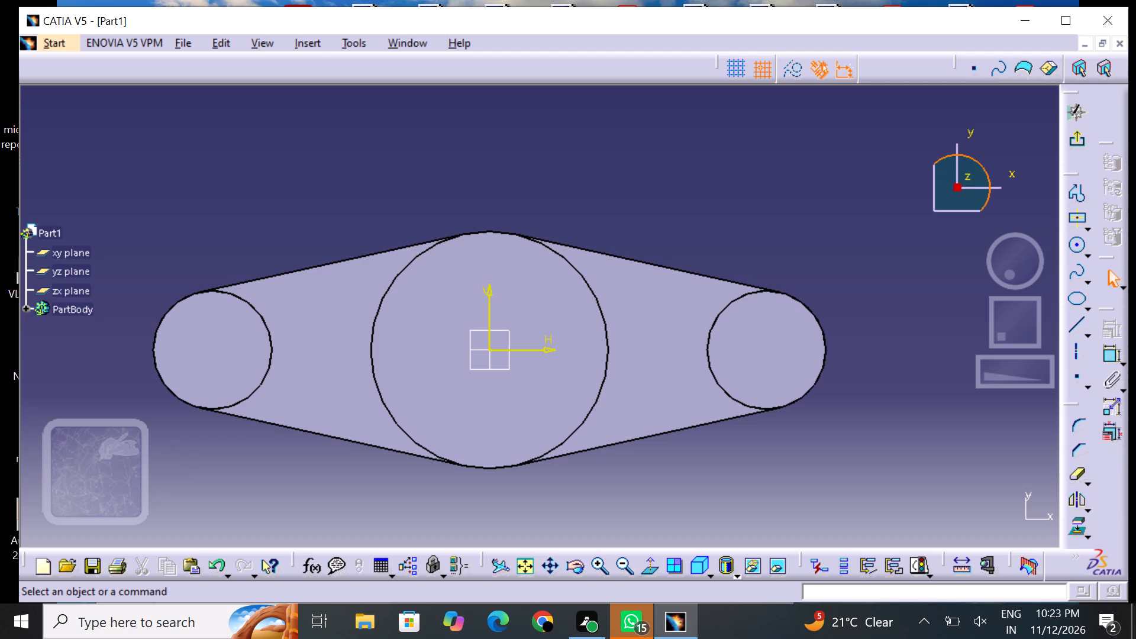
pyautogui.click(1075, 235)
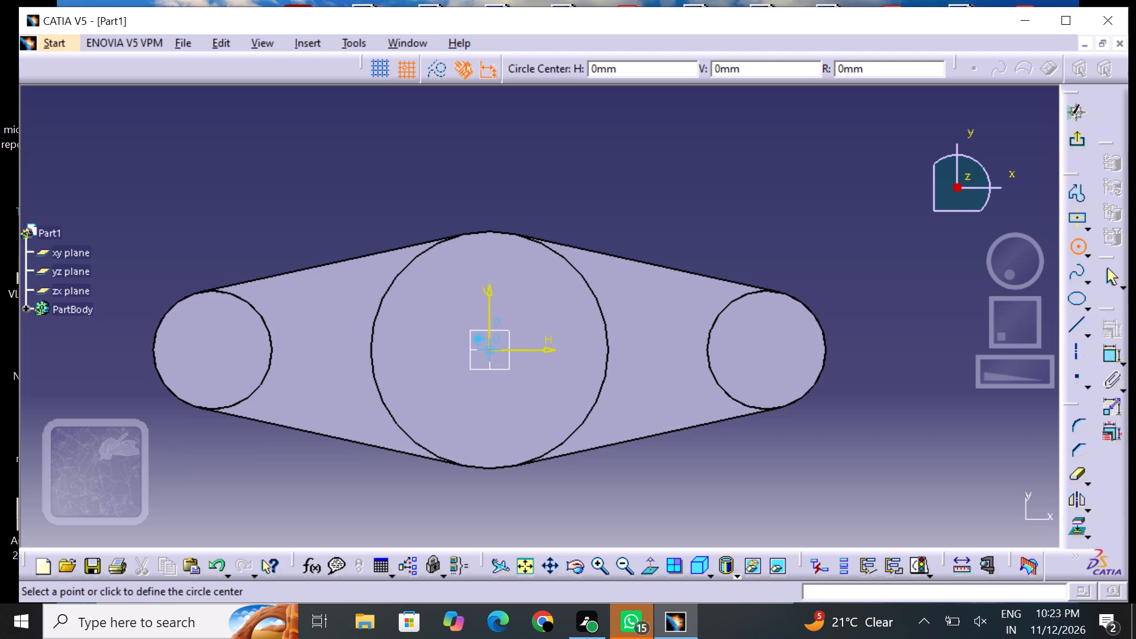
pyautogui.click(486, 348)
pyautogui.click(548, 313)
pyautogui.click(801, 451)
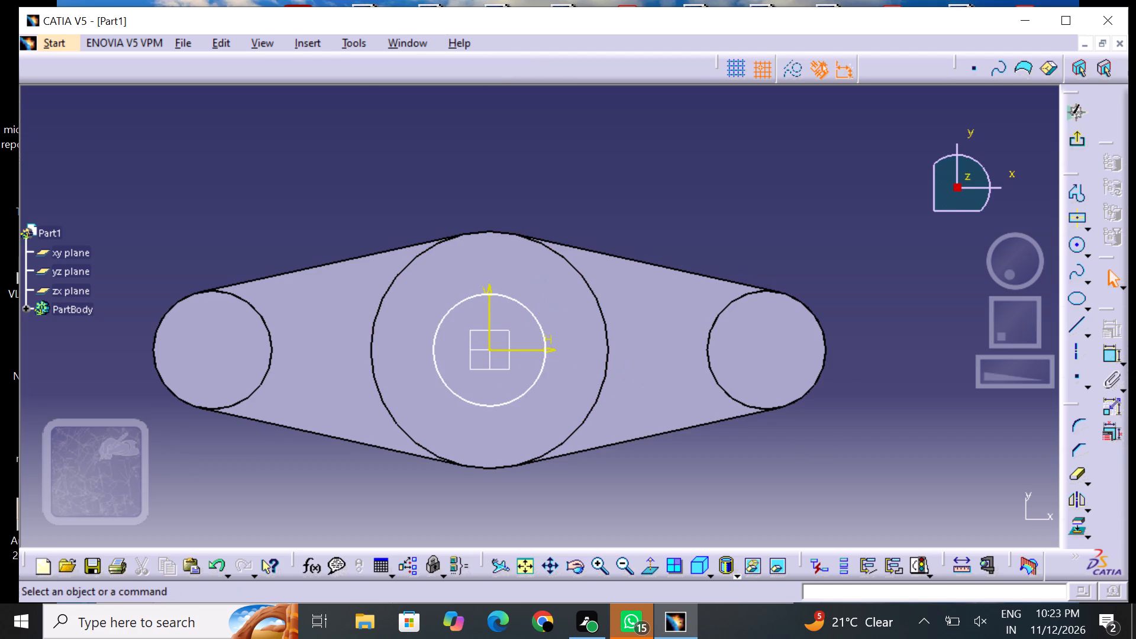
# Dimension the central circle's diameter and set it to 30 mm.
pyautogui.click(1108, 362)
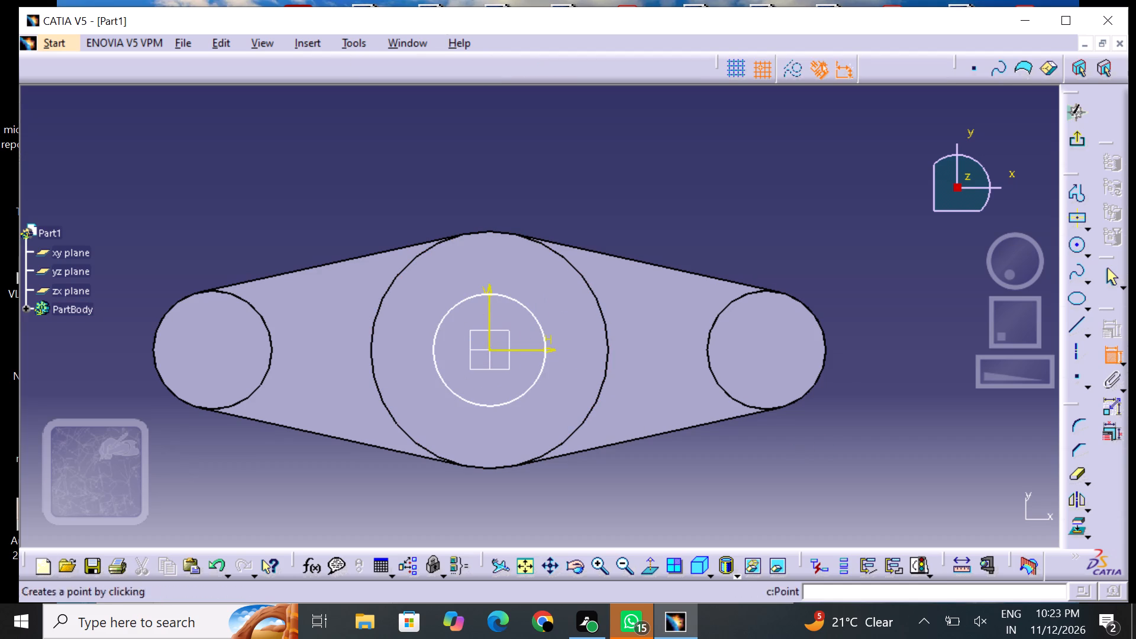
pyautogui.click(533, 387)
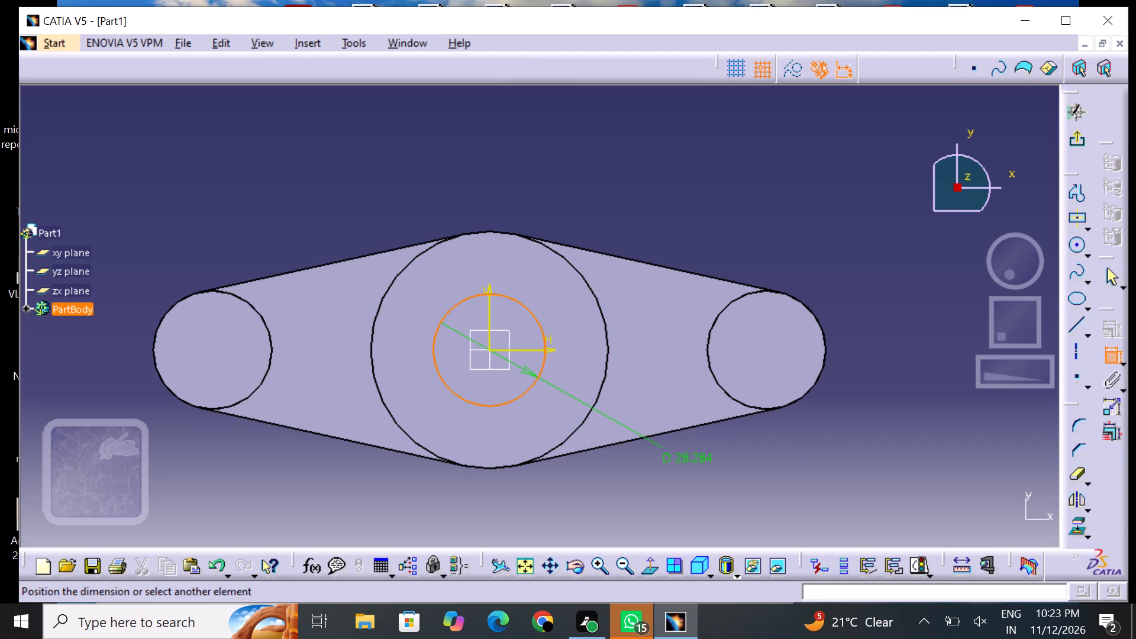
pyautogui.click(689, 461)
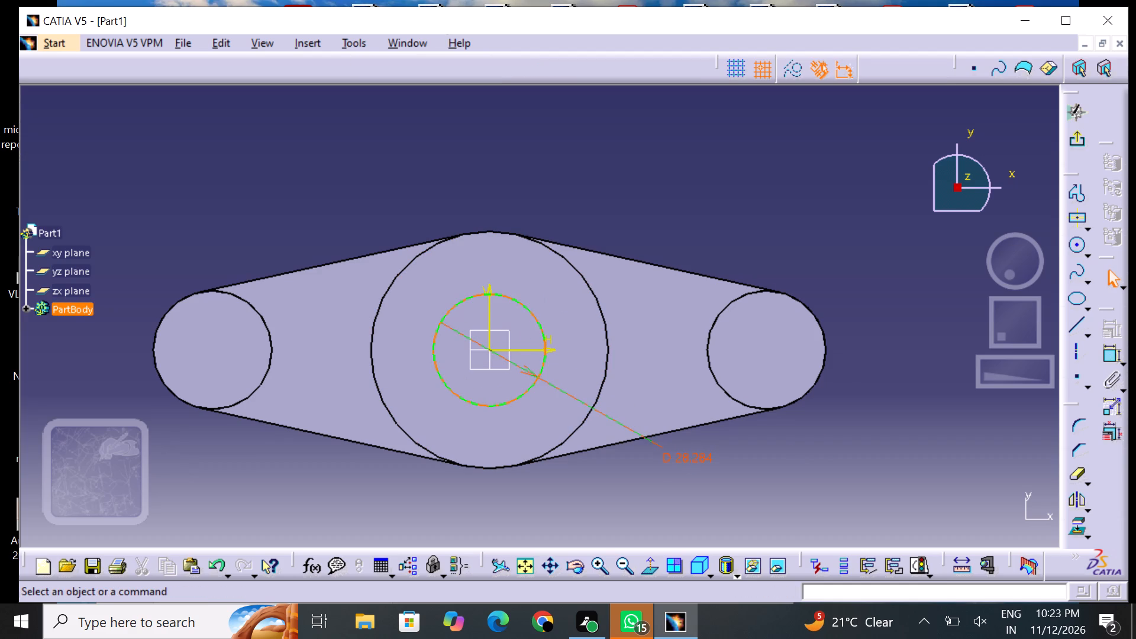
pyautogui.doubleClick(695, 463)
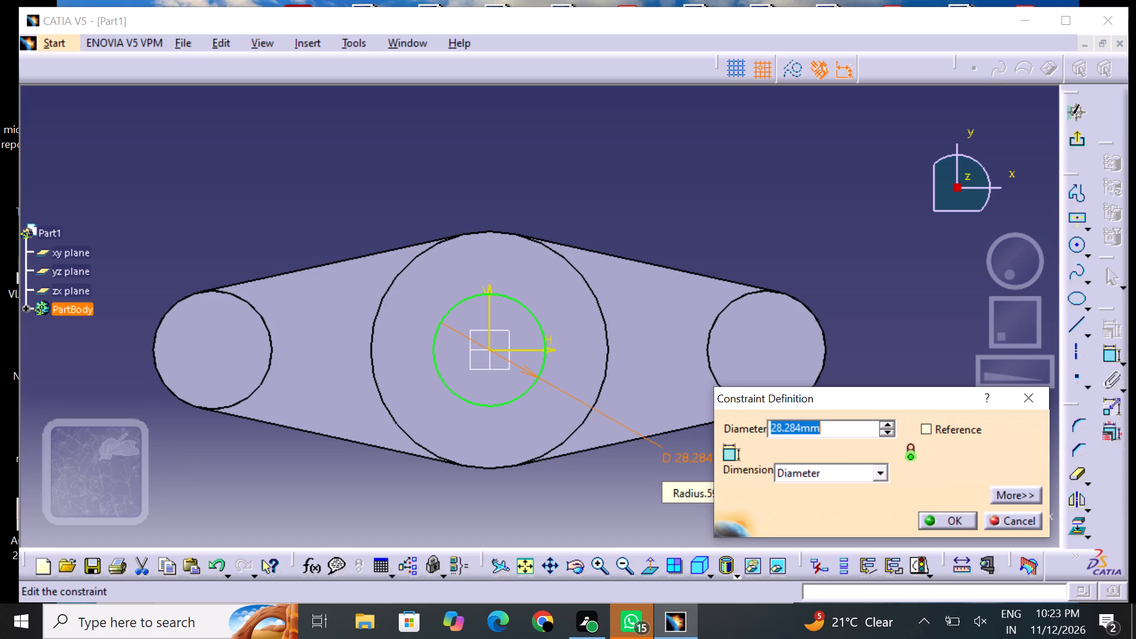
pyautogui.press('BackSpace')
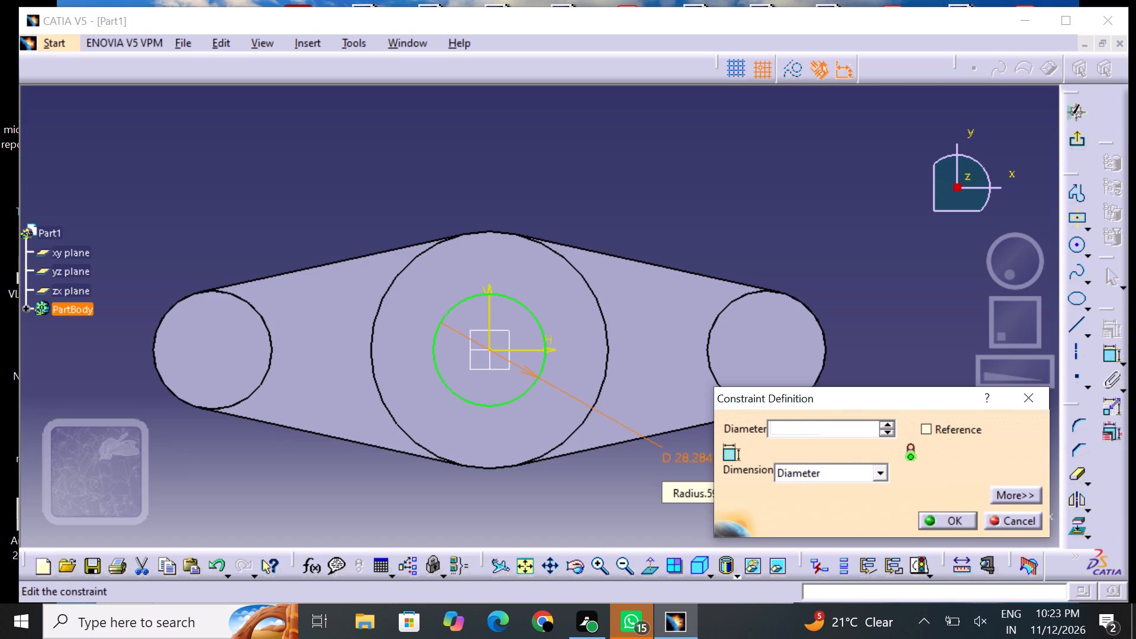
pyautogui.write('30')
pyautogui.press('Return')
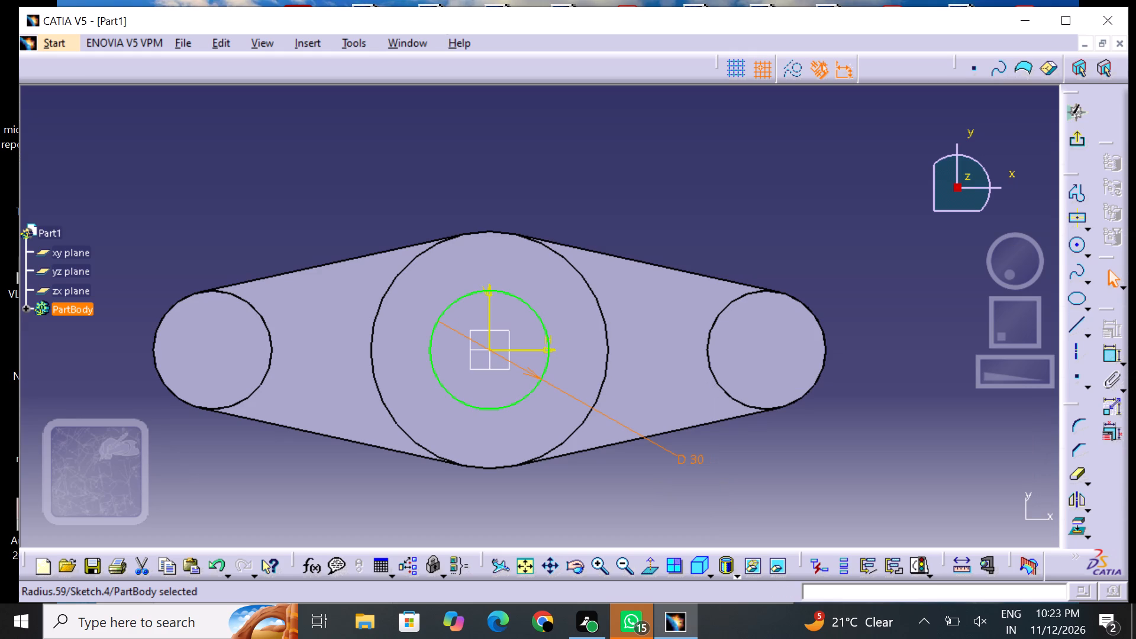
# Draw a circle about 20 mm in diameter, concentric with the end boss on the positive H side.
pyautogui.click(1072, 238)
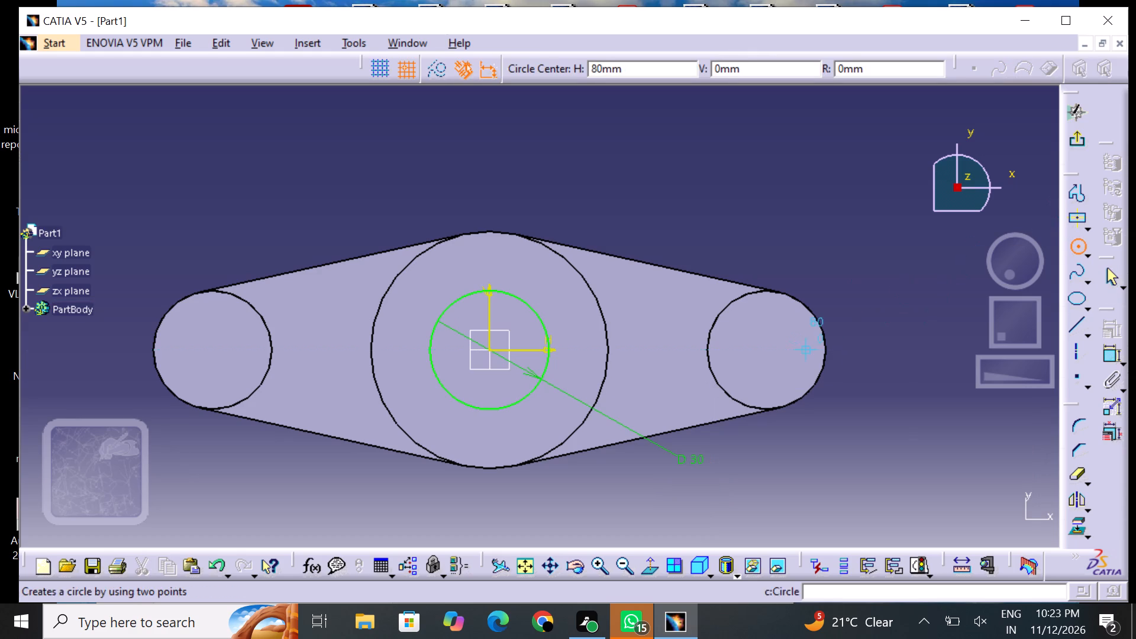
pyautogui.click(770, 348)
pyautogui.click(790, 343)
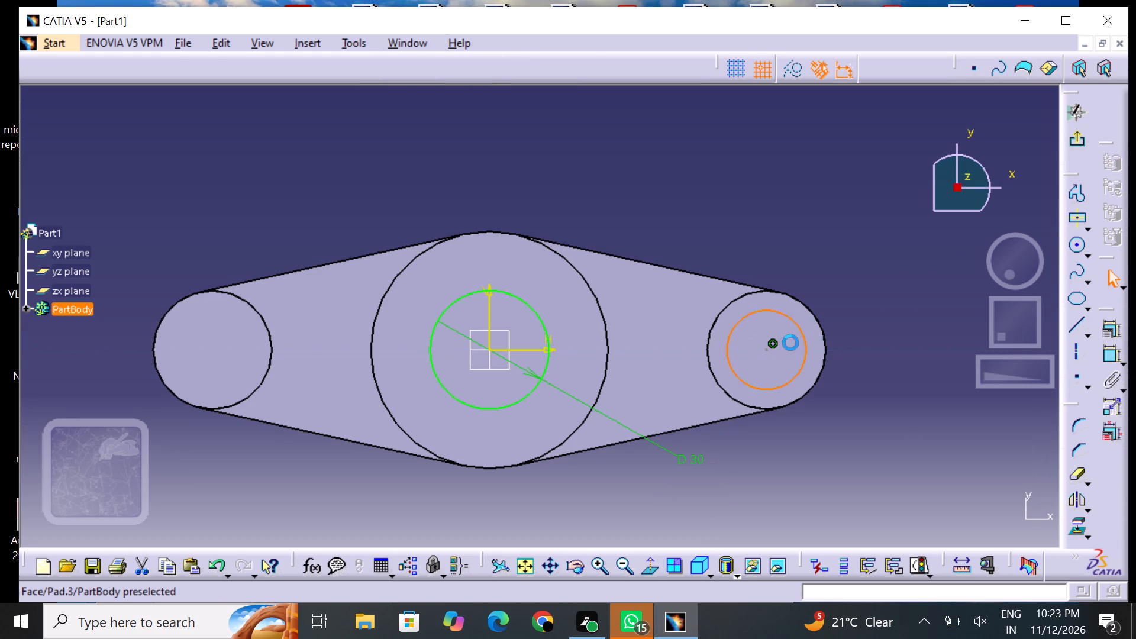
pyautogui.click(899, 435)
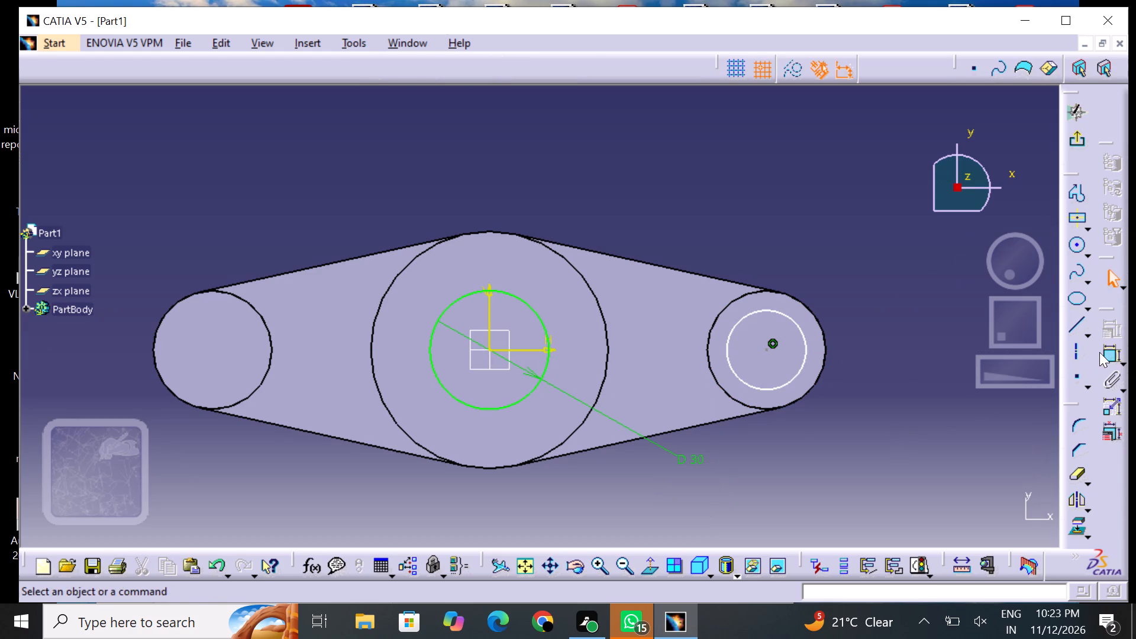
# Dimension the small end circle's diameter and set it to 15 mm.
pyautogui.click(1105, 353)
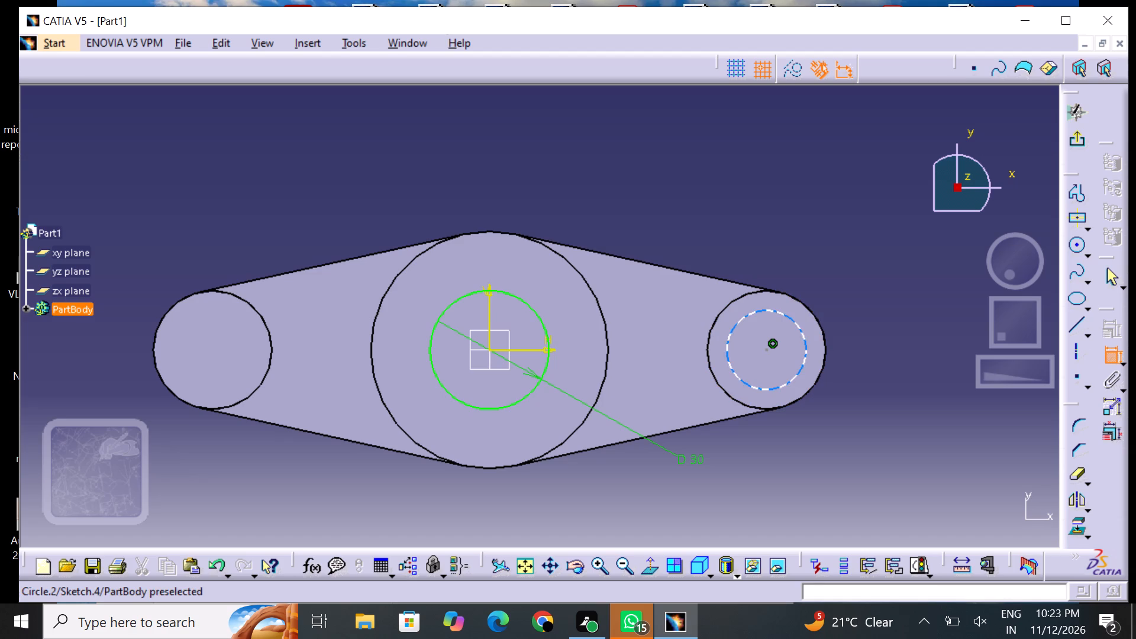
pyautogui.click(799, 373)
pyautogui.click(844, 459)
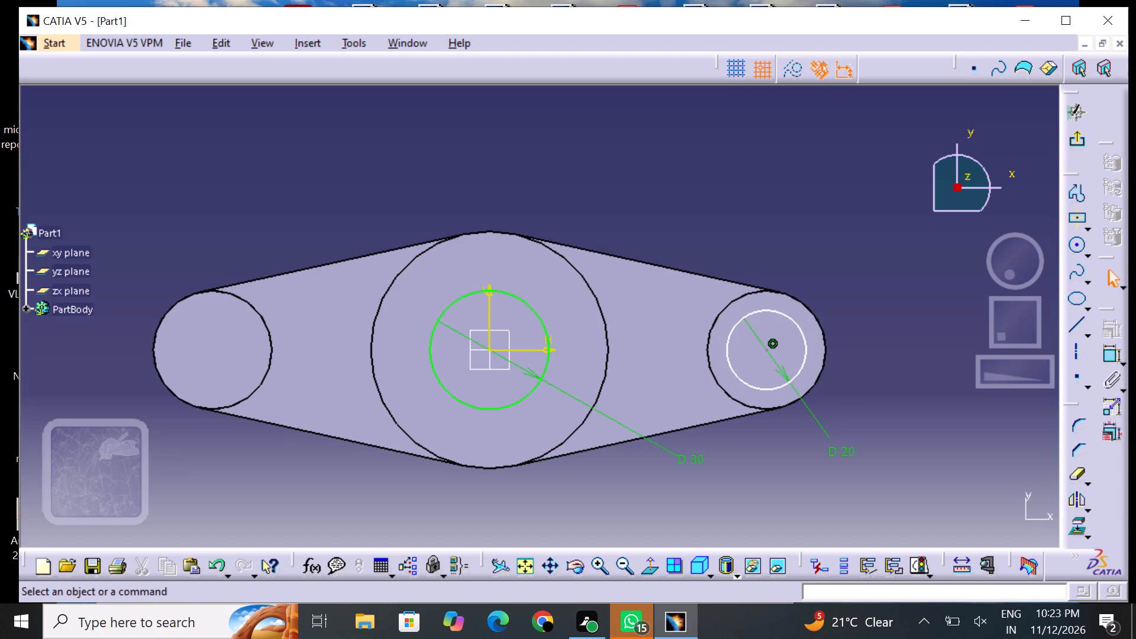
pyautogui.click(844, 450)
pyautogui.click(847, 453)
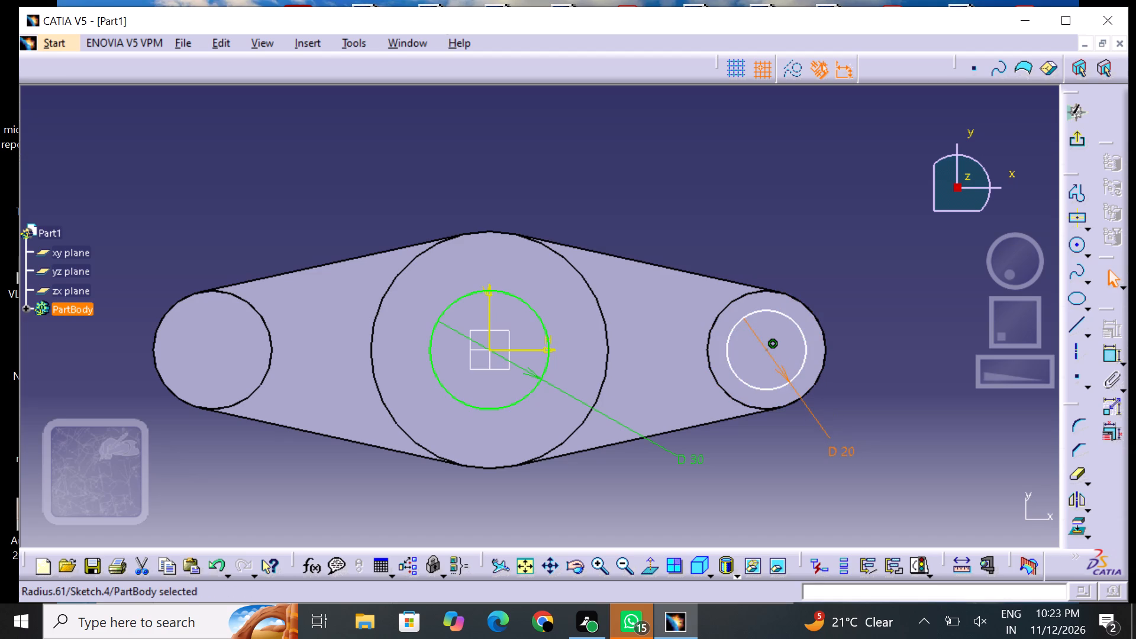
pyautogui.doubleClick(848, 453)
pyautogui.press('BackSpace')
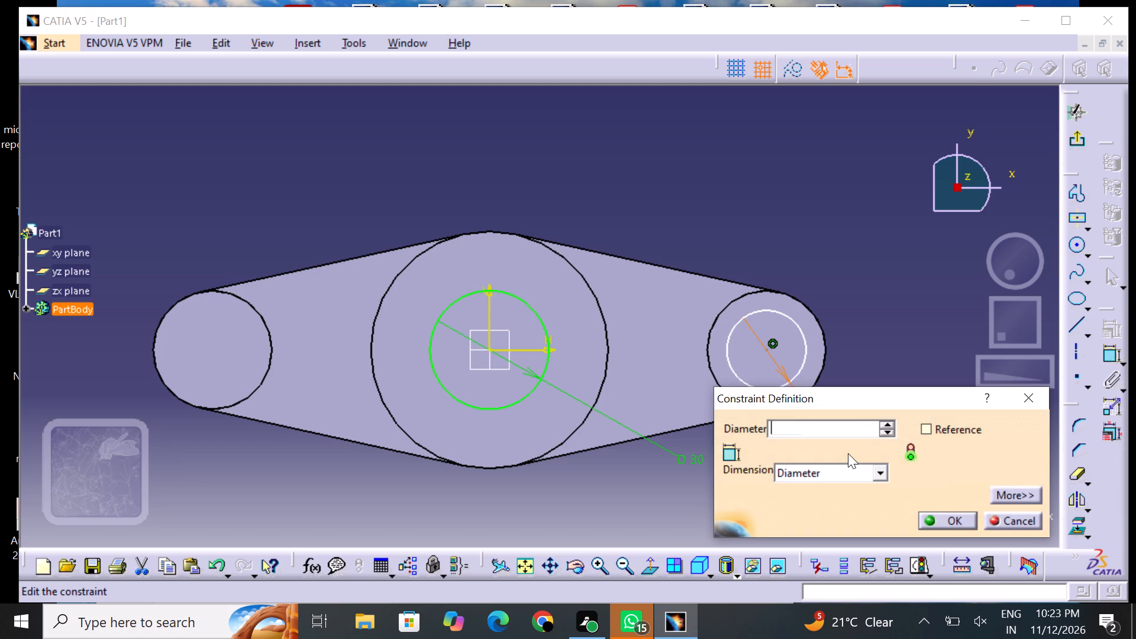
pyautogui.write('15')
pyautogui.press('Return')
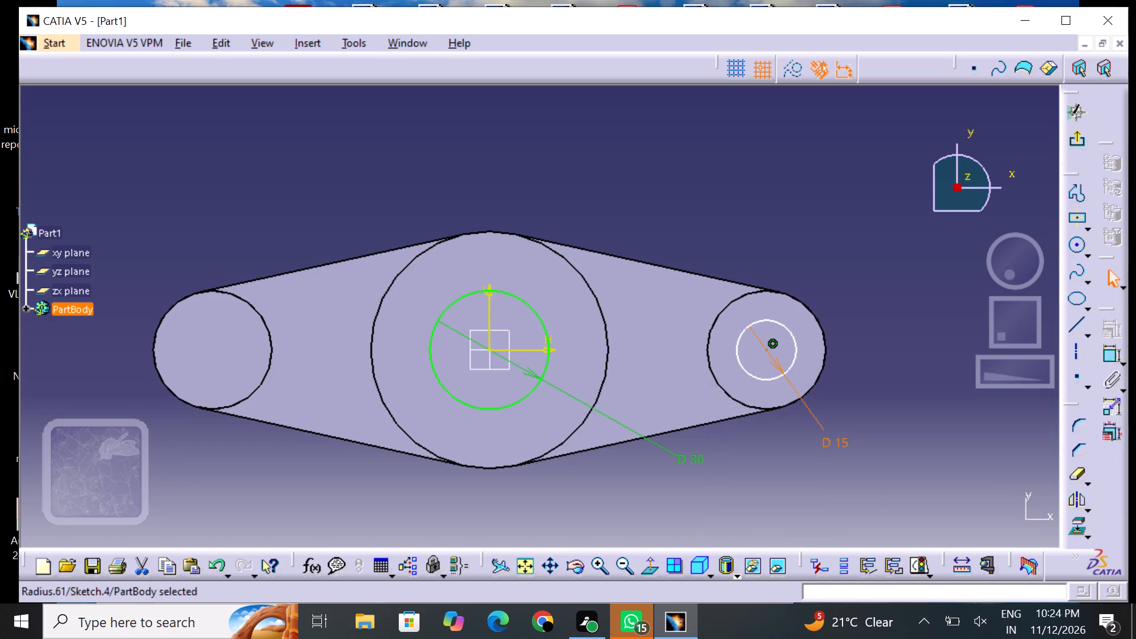
pyautogui.click(827, 467)
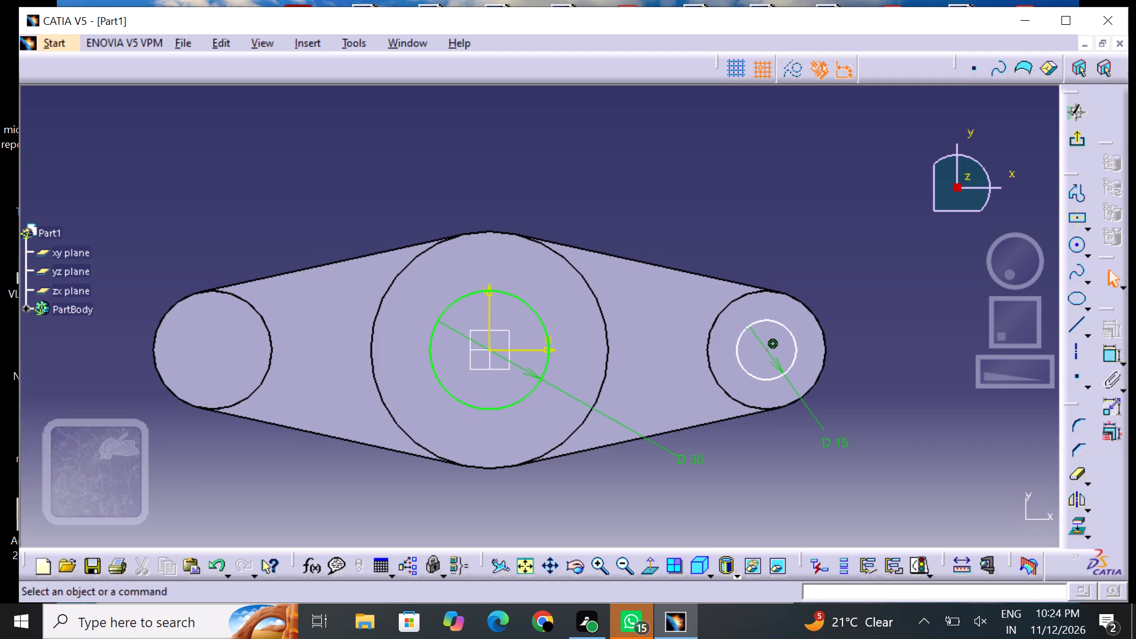
# Add a horizontal distance dimension between the vertical axis and the centre of the 15 mm end circle.
pyautogui.click(1105, 355)
pyautogui.click(492, 317)
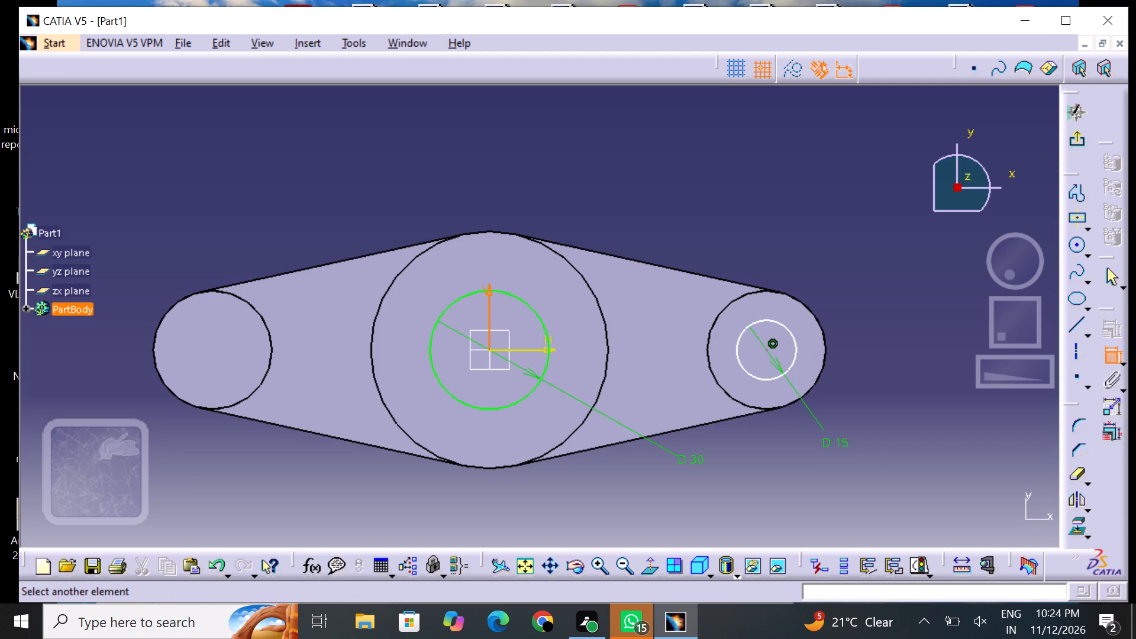
pyautogui.click(767, 350)
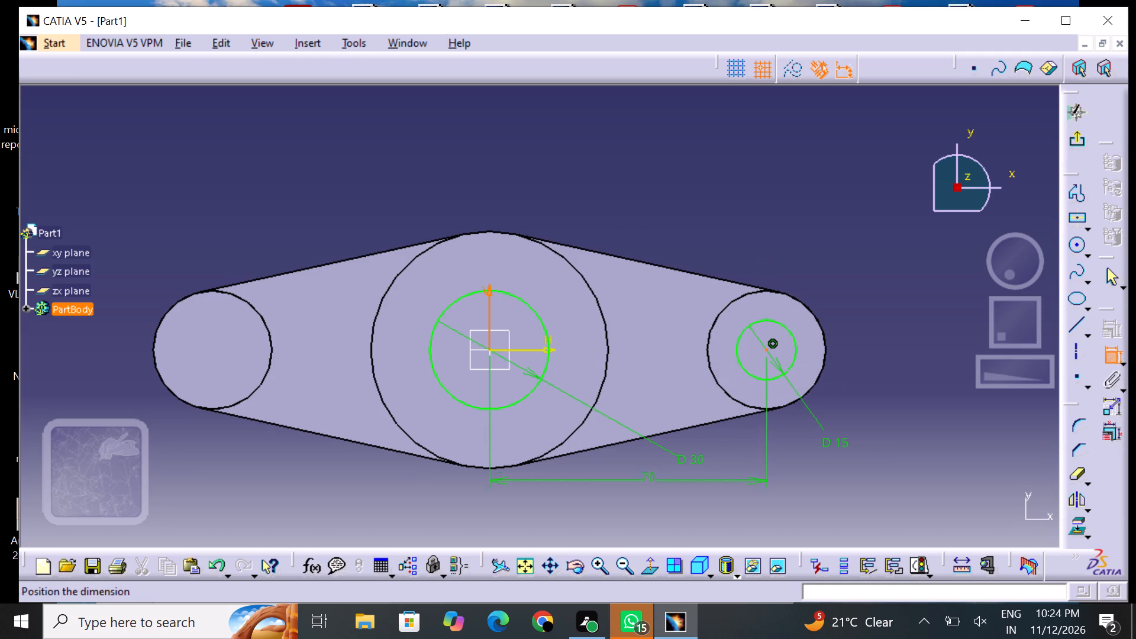
pyautogui.click(646, 486)
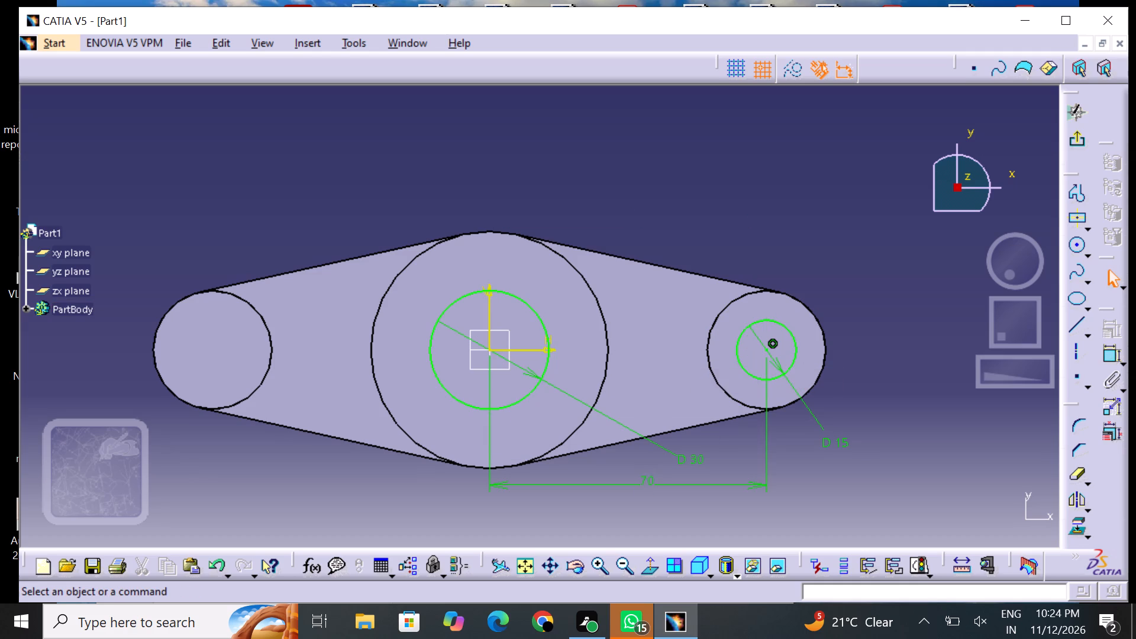
pyautogui.click(713, 500)
# Mirror the 15 mm end circle about the vertical axis onto the link's opposite end boss.
pyautogui.click(749, 369)
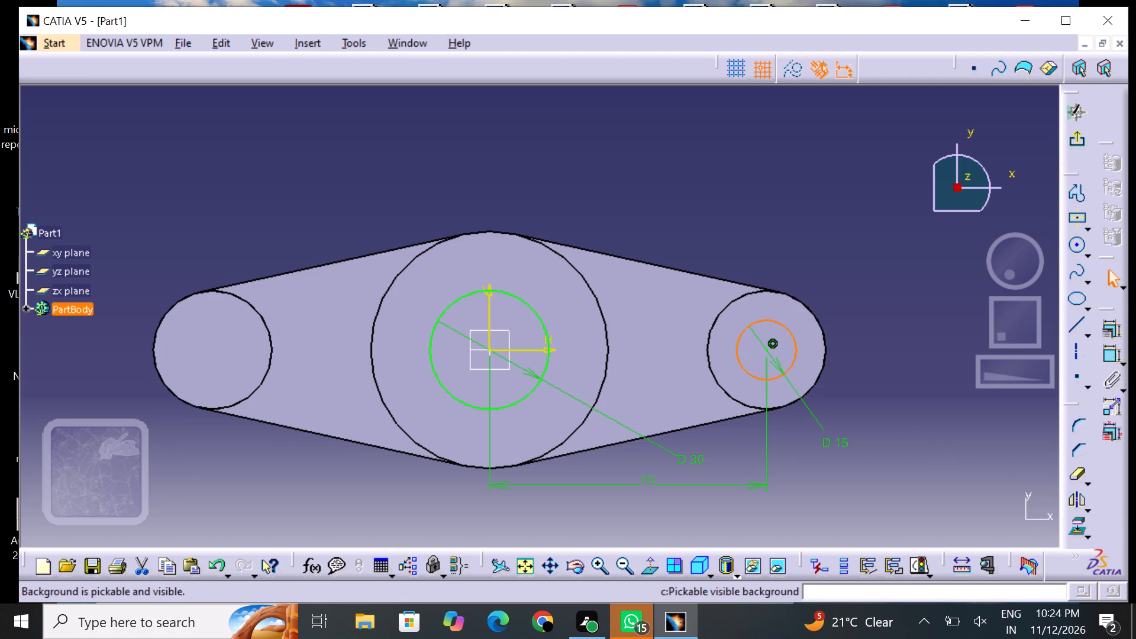
pyautogui.click(1076, 503)
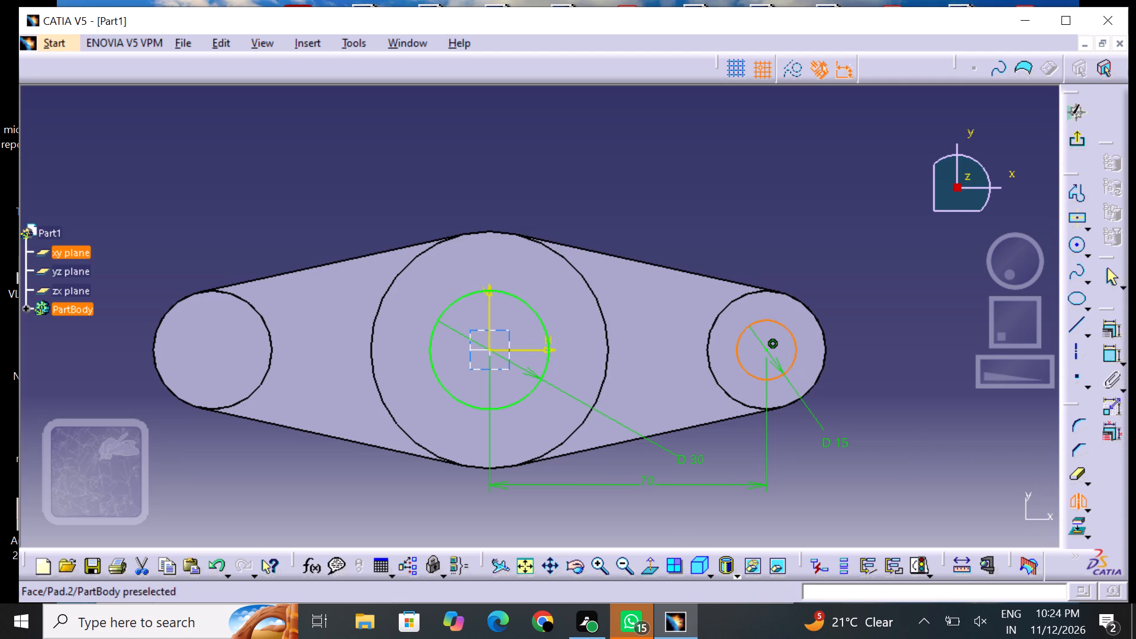
pyautogui.click(489, 313)
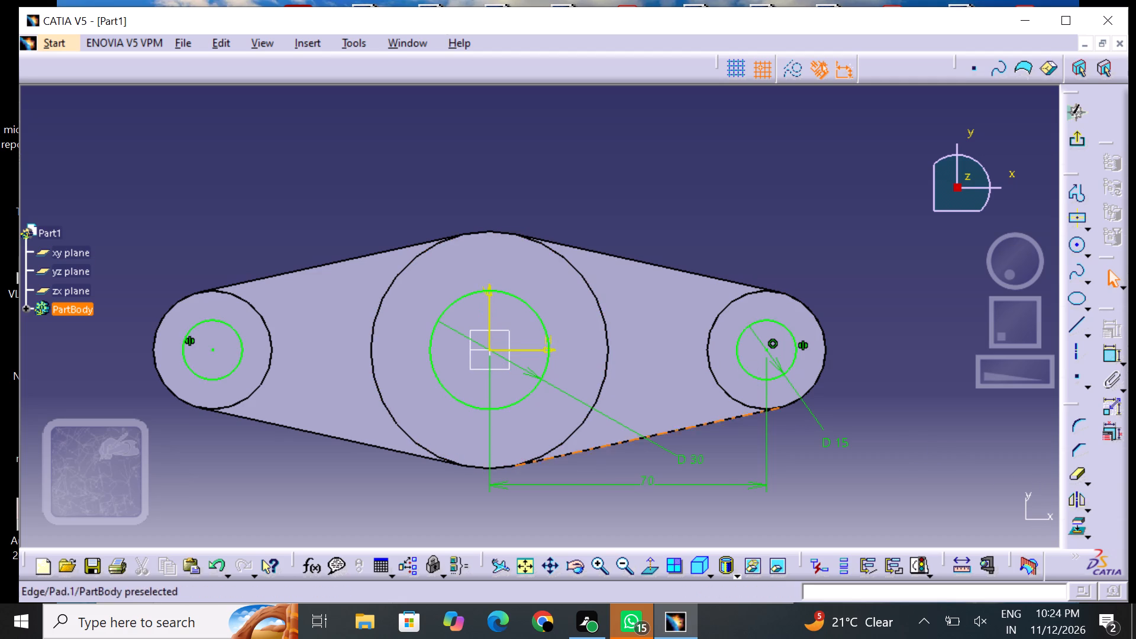
pyautogui.moveTo(680, 456); pyautogui.dragTo(683, 435, button='middle')
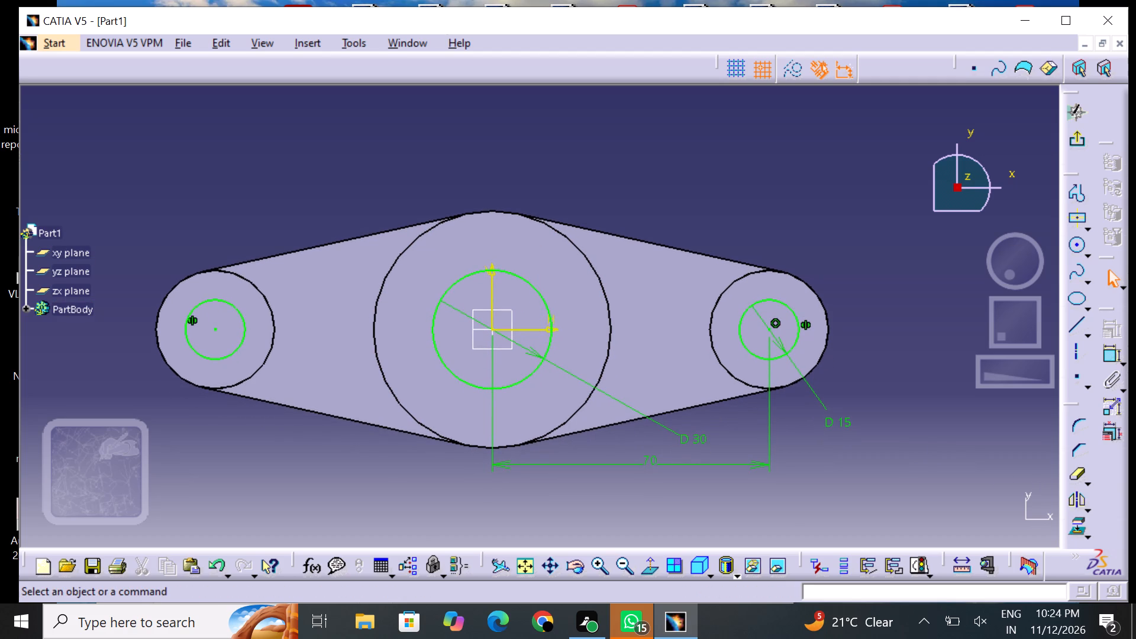
# Exit the hole sketch and pocket its central circle and two end circles to a depth of 60 mm.
pyautogui.click(1074, 144)
pyautogui.moveTo(844, 289); pyautogui.dragTo(852, 256, button='middle')
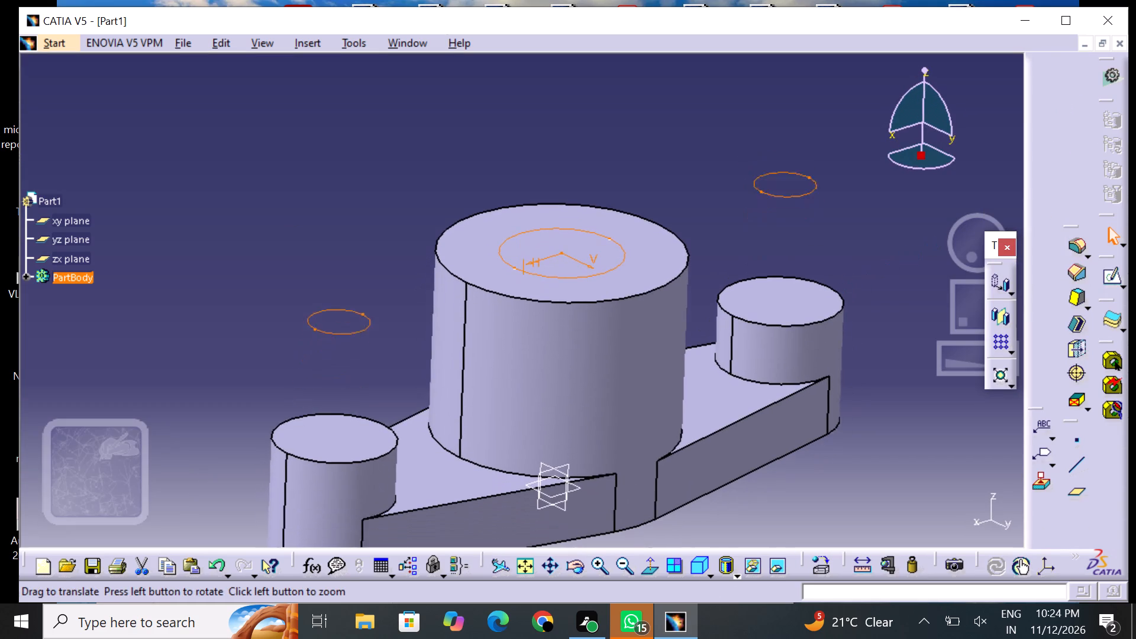
pyautogui.moveTo(852, 256); pyautogui.dragTo(842, 235, button='middle')
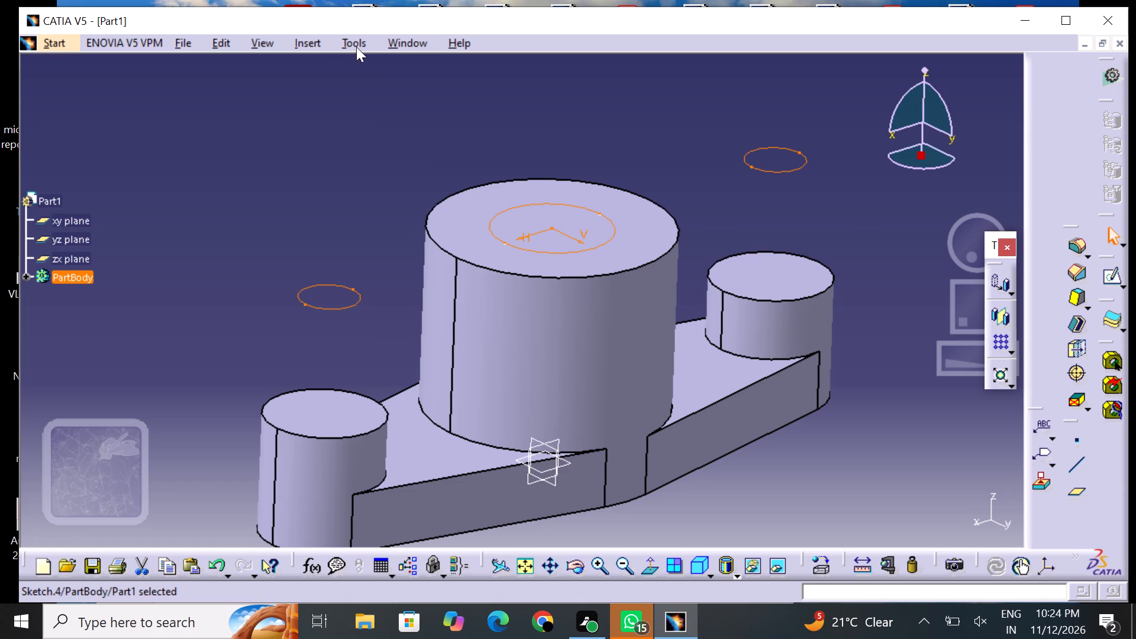
pyautogui.click(308, 45)
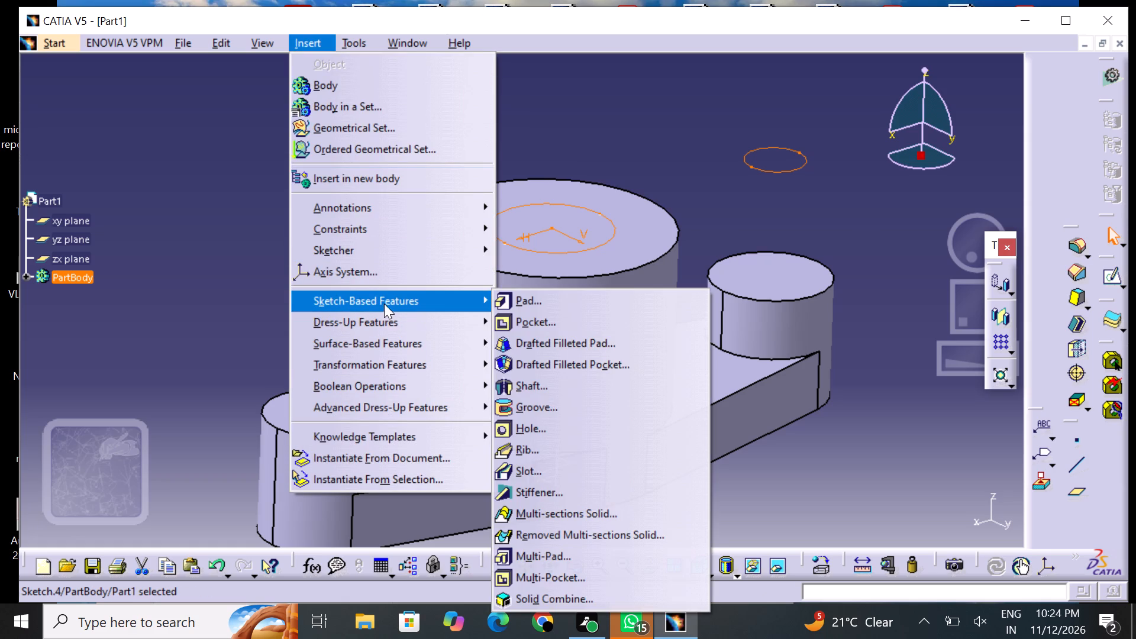
pyautogui.click(537, 326)
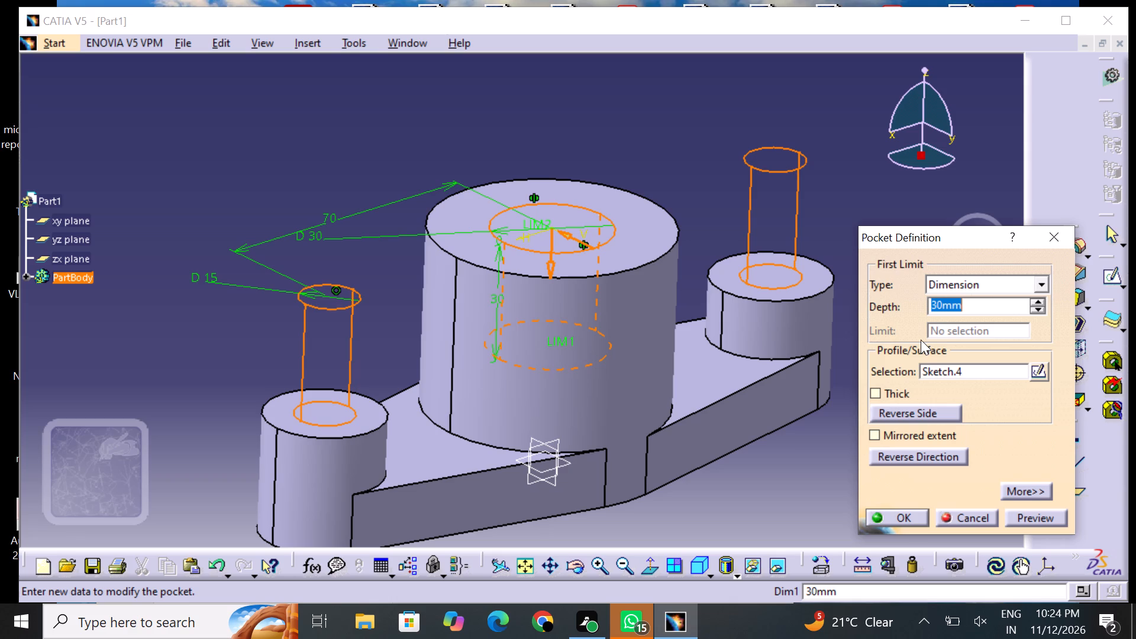
pyautogui.press('BackSpace')
pyautogui.write('60')
pyautogui.press('Return')
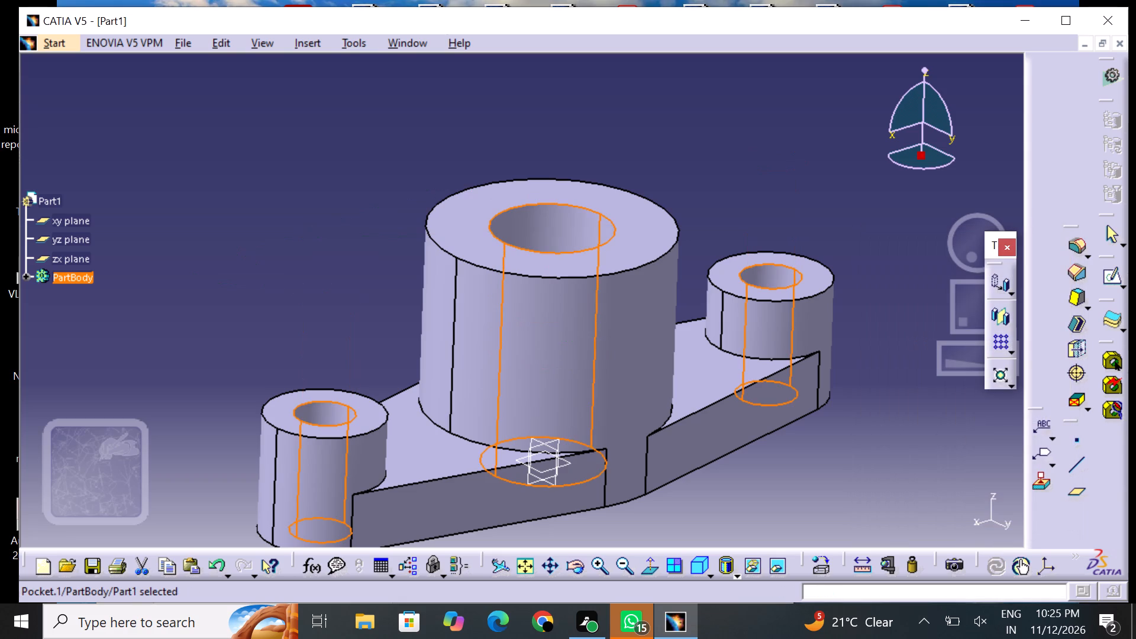
pyautogui.click(275, 205)
# Open a new sketch on the top face of the central boss.
pyautogui.moveTo(384, 126); pyautogui.dragTo(386, 127, button='middle')
pyautogui.moveTo(386, 127); pyautogui.dragTo(366, 134, button='right')
pyautogui.moveTo(386, 127); pyautogui.dragTo(397, 120, button='middle')
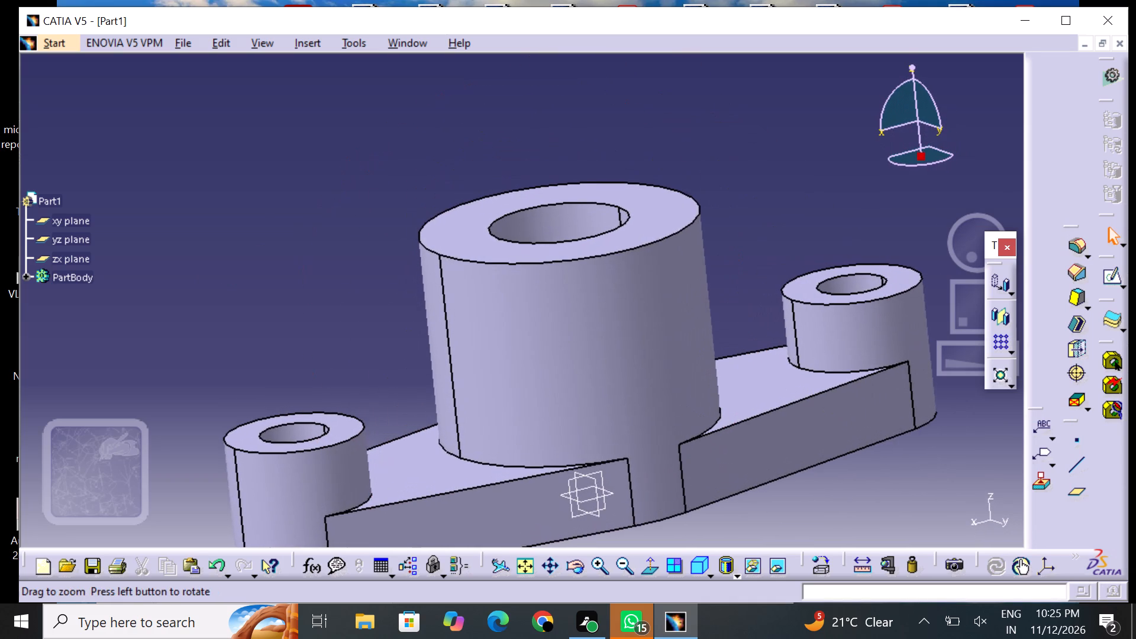
pyautogui.moveTo(624, 560); pyautogui.dragTo(630, 559)
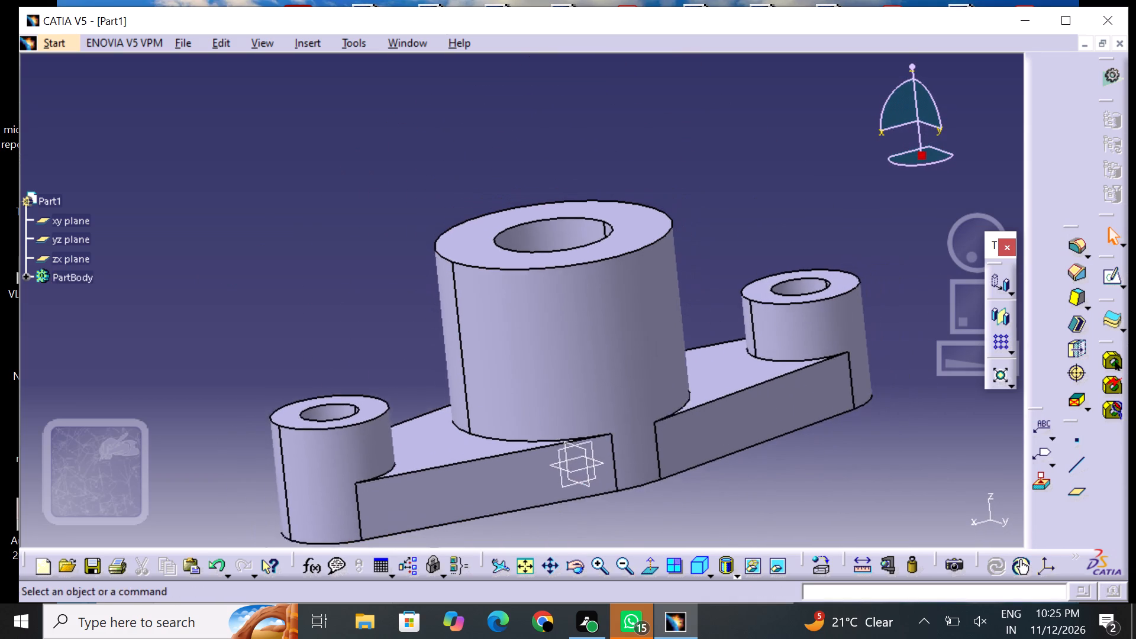
pyautogui.moveTo(341, 236); pyautogui.dragTo(382, 211, button='middle')
pyautogui.moveTo(341, 235); pyautogui.dragTo(382, 211, button='right')
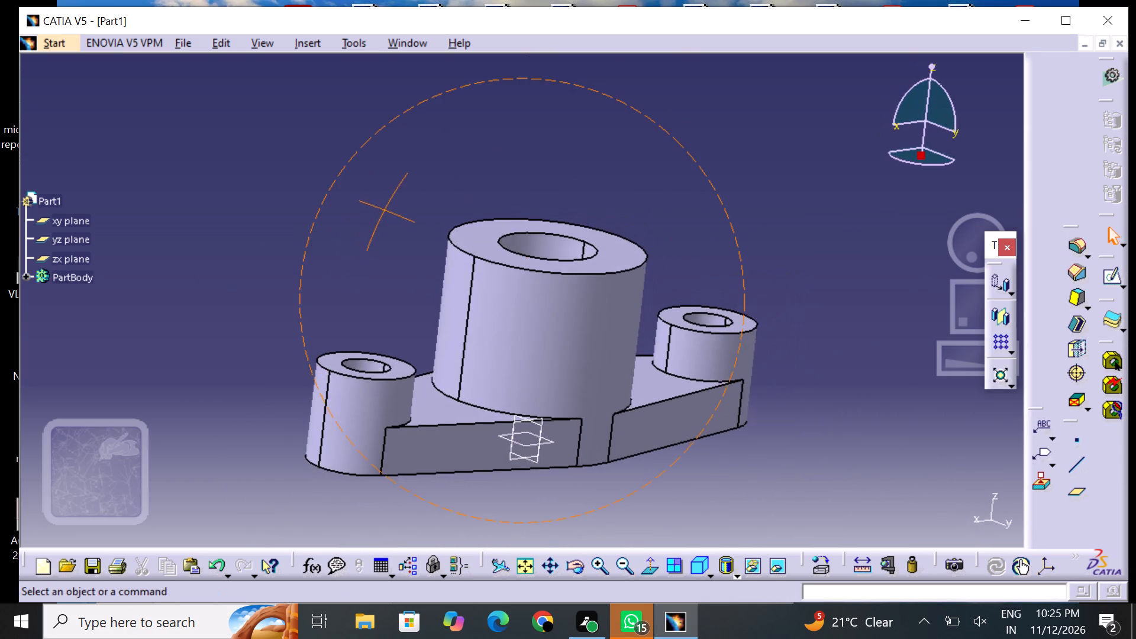
pyautogui.moveTo(382, 211); pyautogui.dragTo(359, 220, button='right')
pyautogui.moveTo(382, 211); pyautogui.dragTo(359, 220, button='middle')
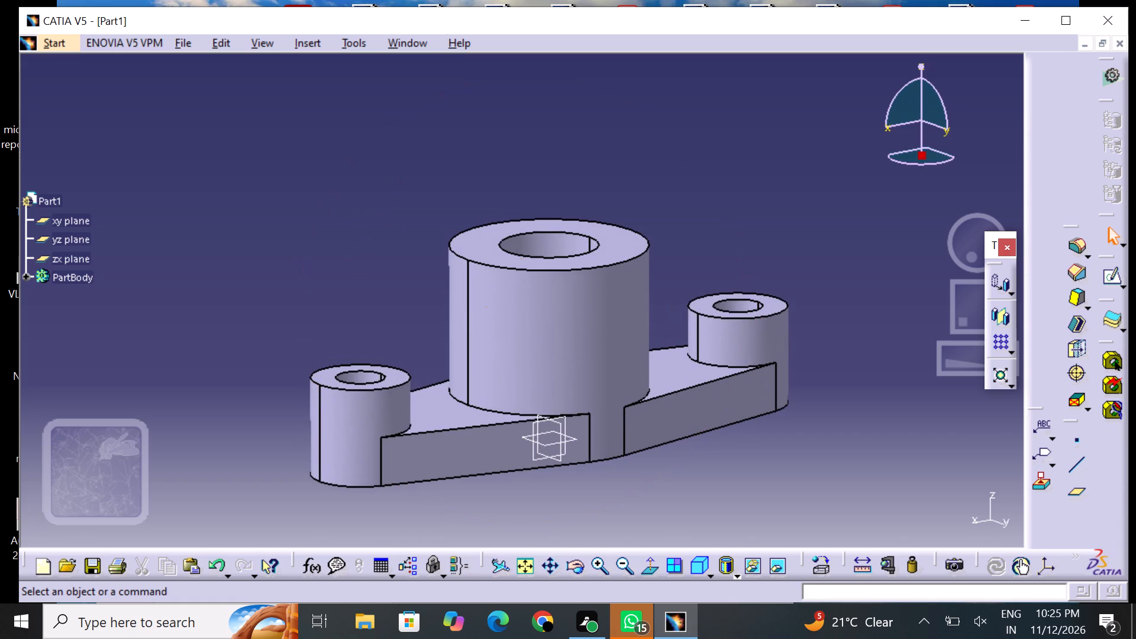
pyautogui.click(480, 238)
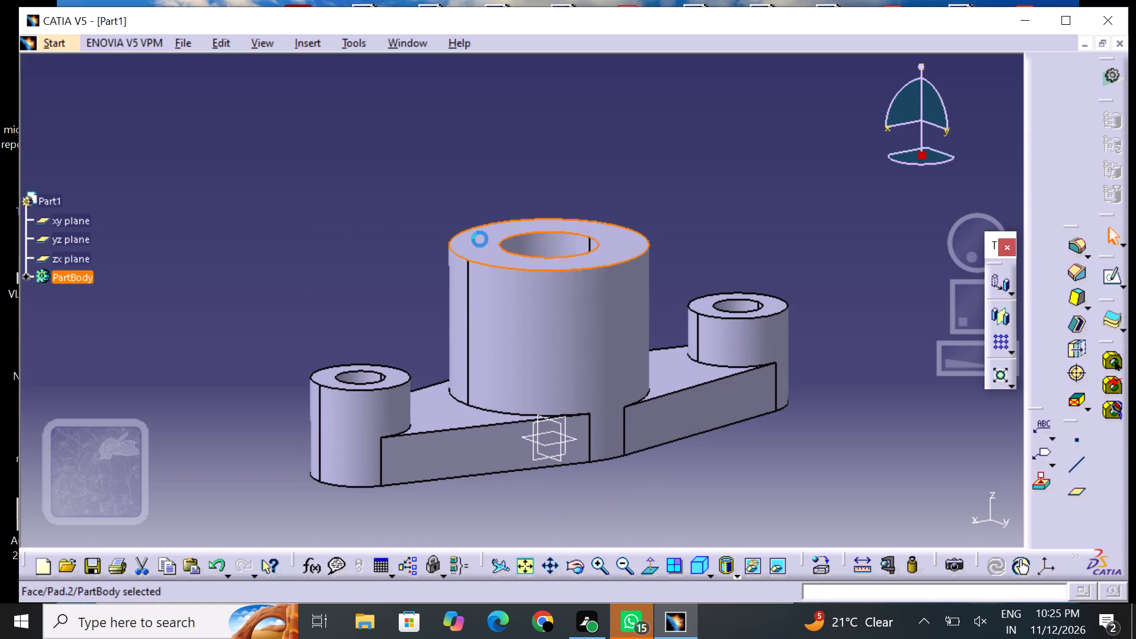
pyautogui.click(1106, 272)
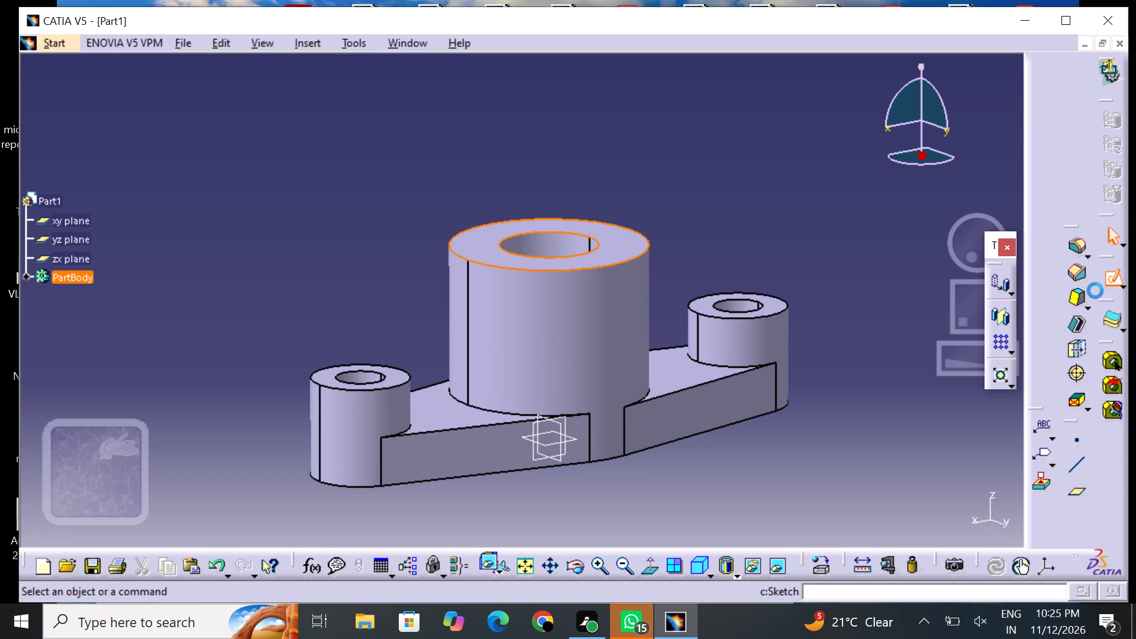
pyautogui.moveTo(542, 325); pyautogui.dragTo(657, 220, button='middle')
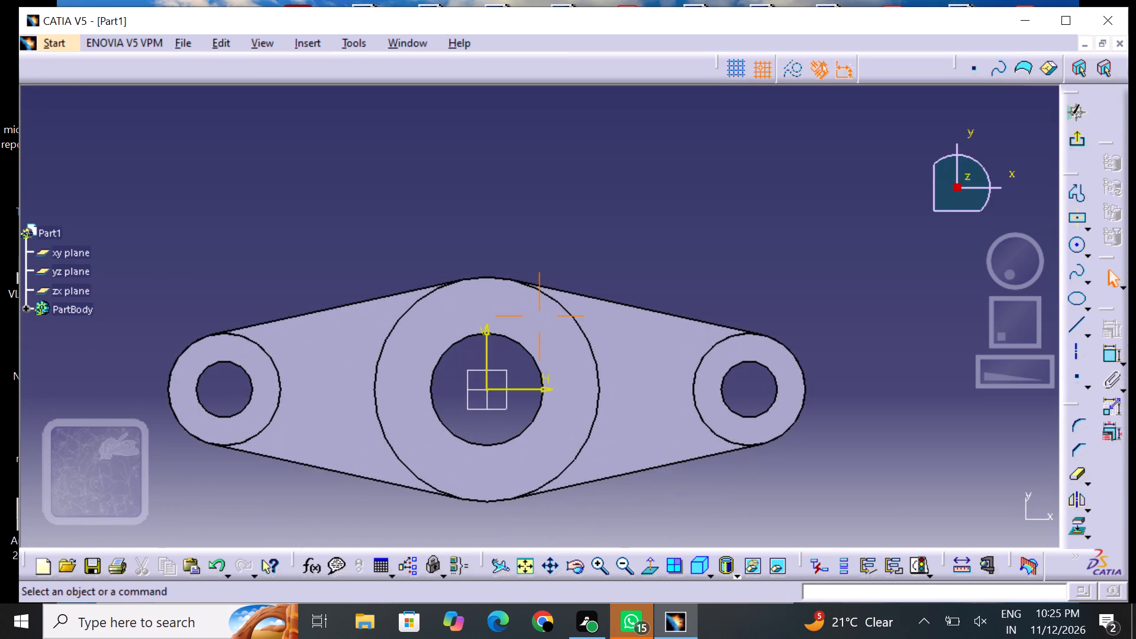
pyautogui.moveTo(628, 257); pyautogui.dragTo(666, 230, button='middle')
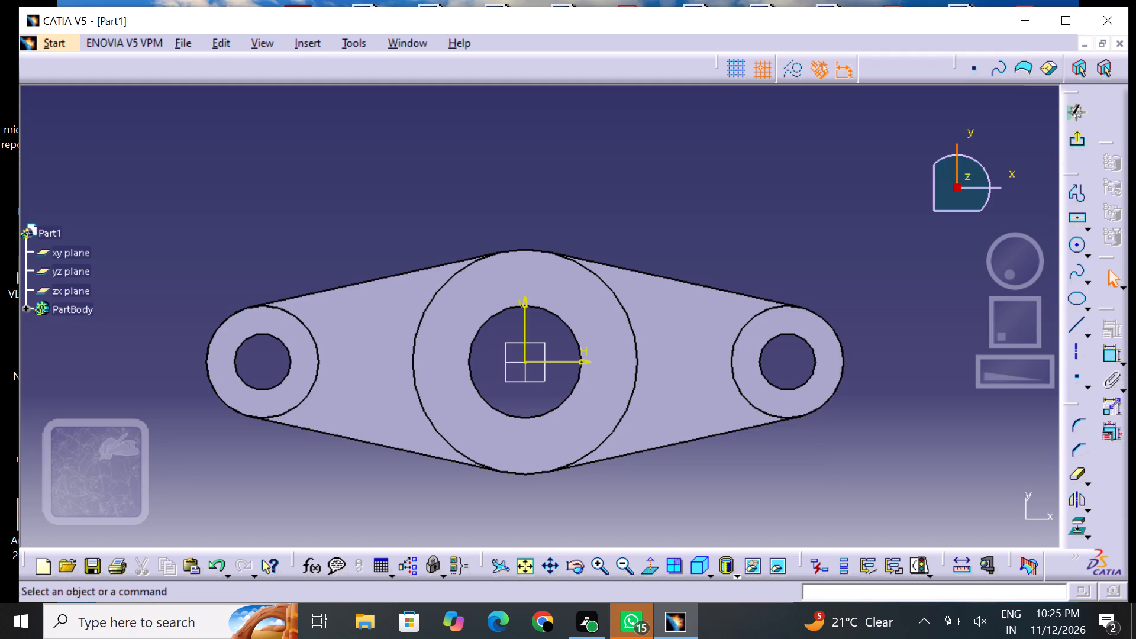
# Draw a circle about 45 mm in diameter centred on the sketch origin, around the central hole.
pyautogui.click(1067, 240)
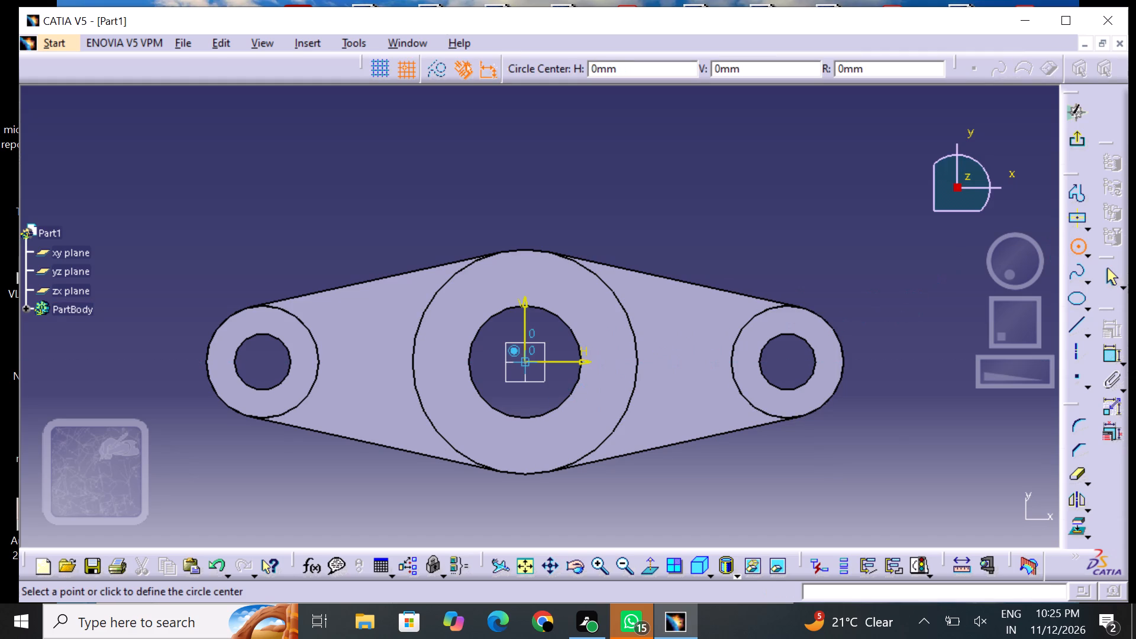
pyautogui.moveTo(522, 367); pyautogui.dragTo(529, 364)
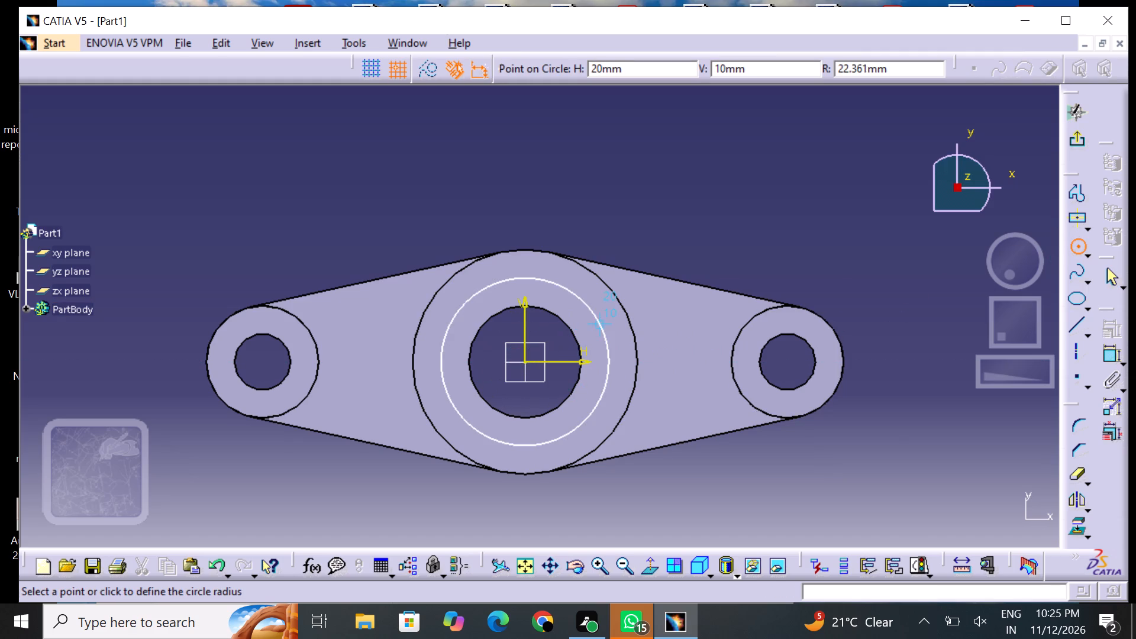
pyautogui.click(593, 328)
pyautogui.moveTo(727, 497); pyautogui.dragTo(731, 491)
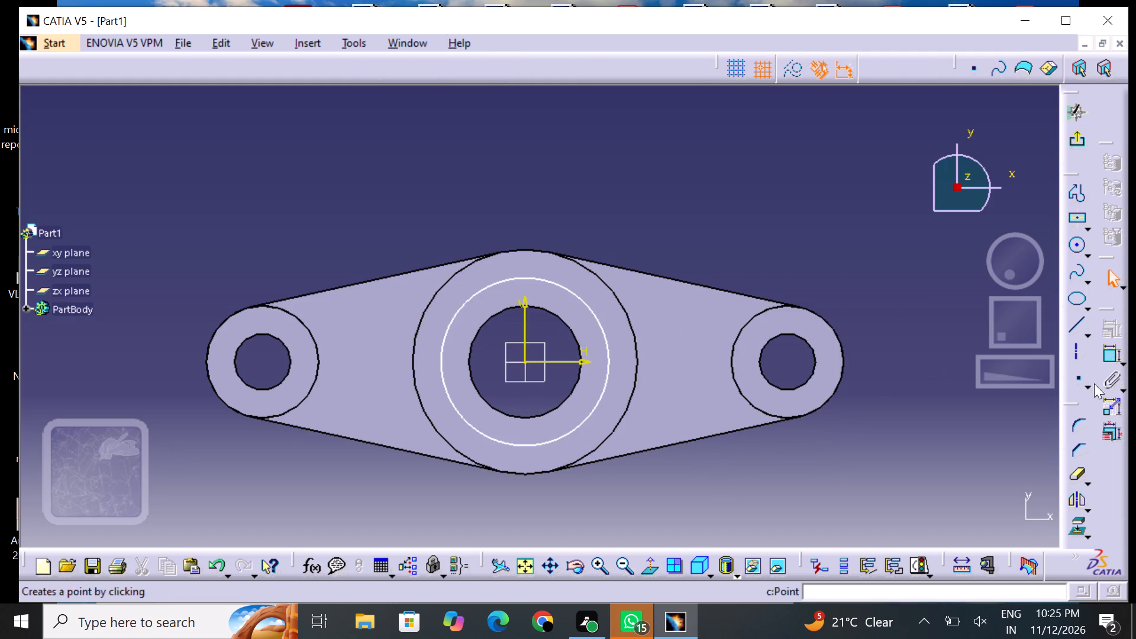
# Dimension the new circle's diameter and set it to 45 mm.
pyautogui.click(1112, 357)
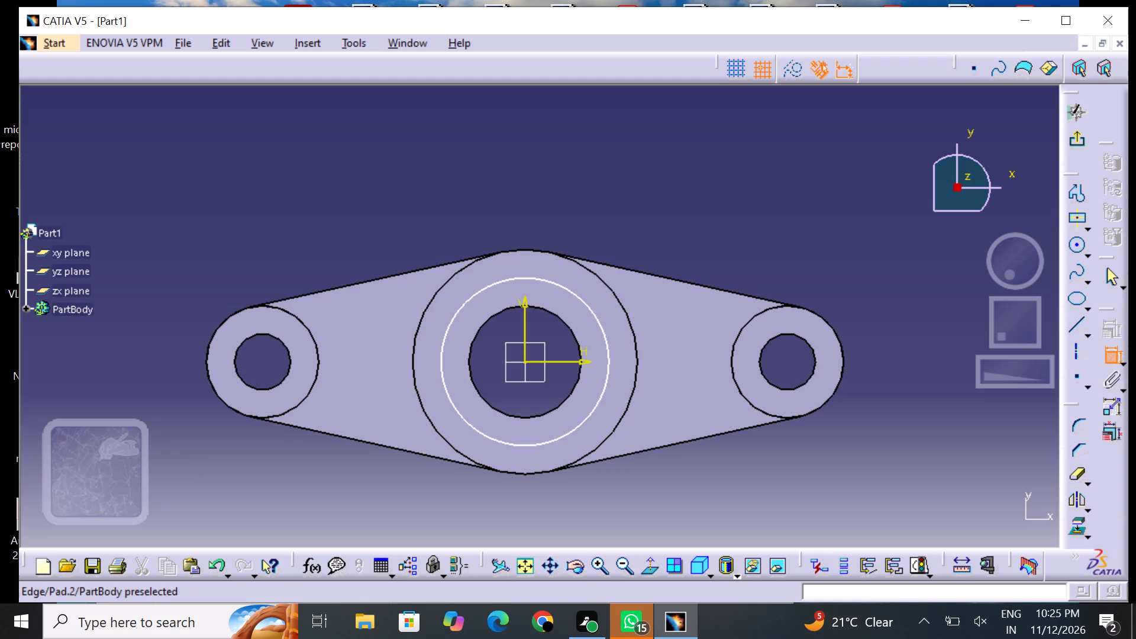
pyautogui.click(580, 426)
pyautogui.click(657, 480)
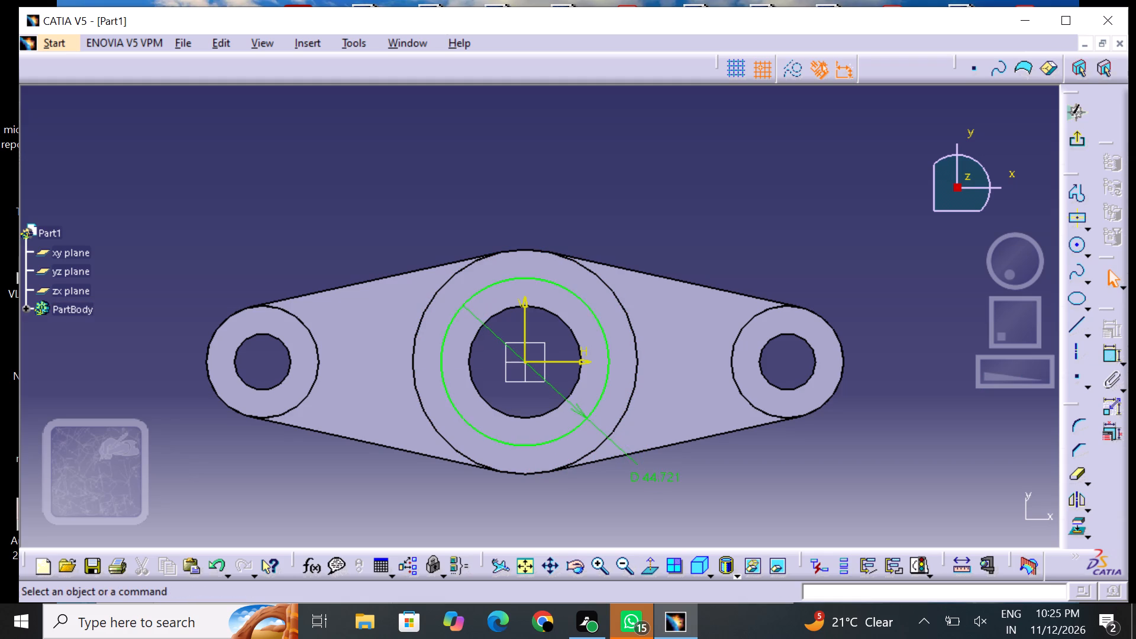
pyautogui.doubleClick(660, 475)
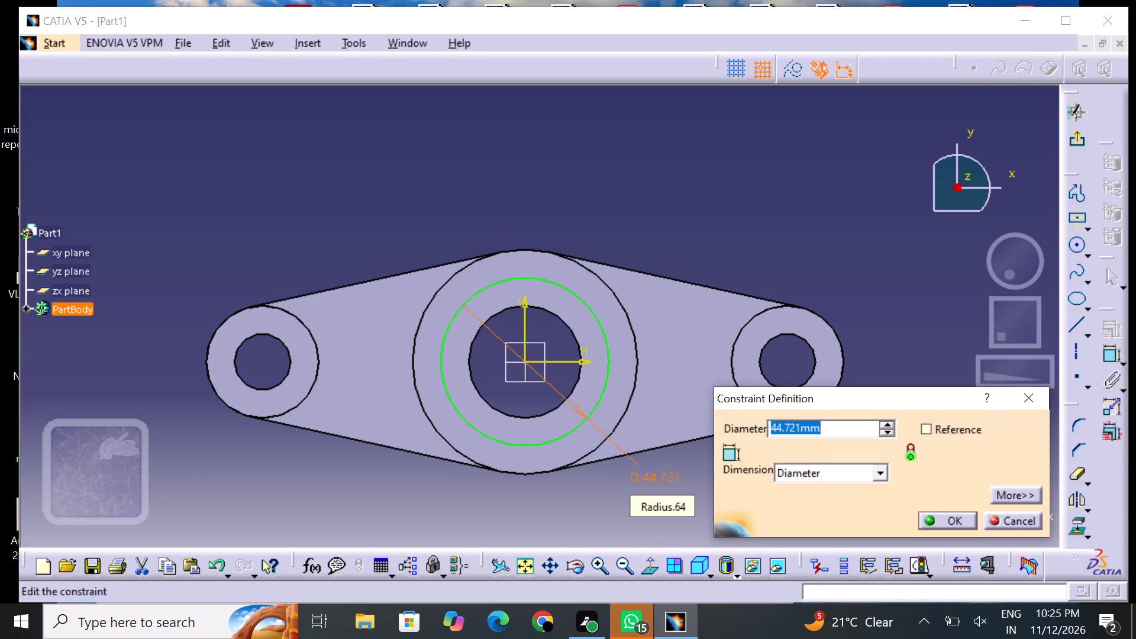
pyautogui.press('BackSpace')
pyautogui.write('45')
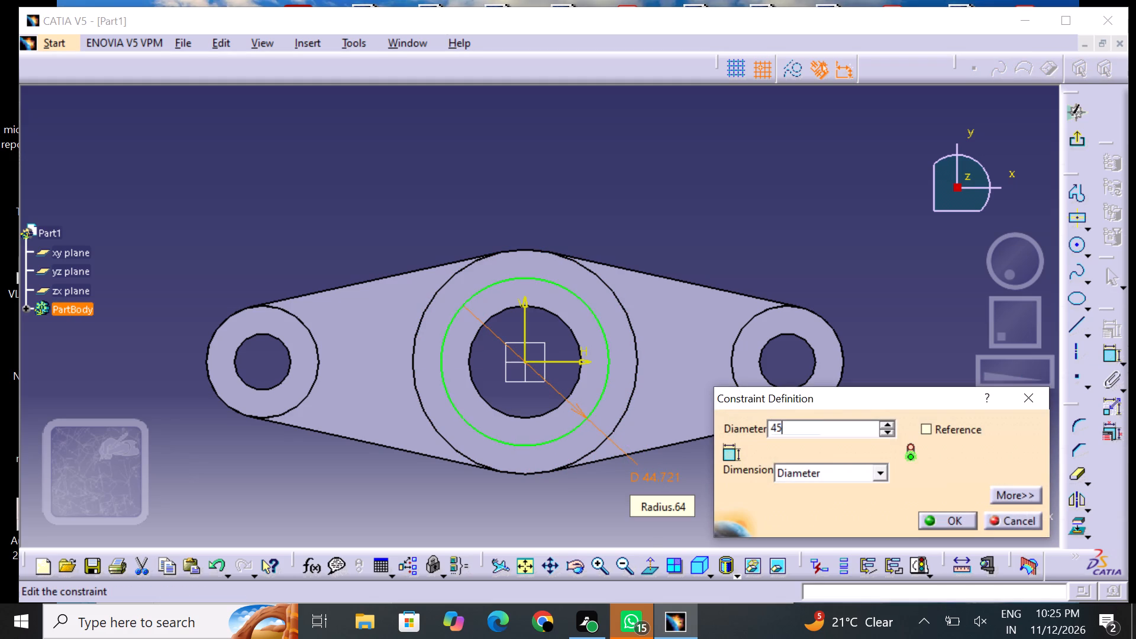
pyautogui.press('Return')
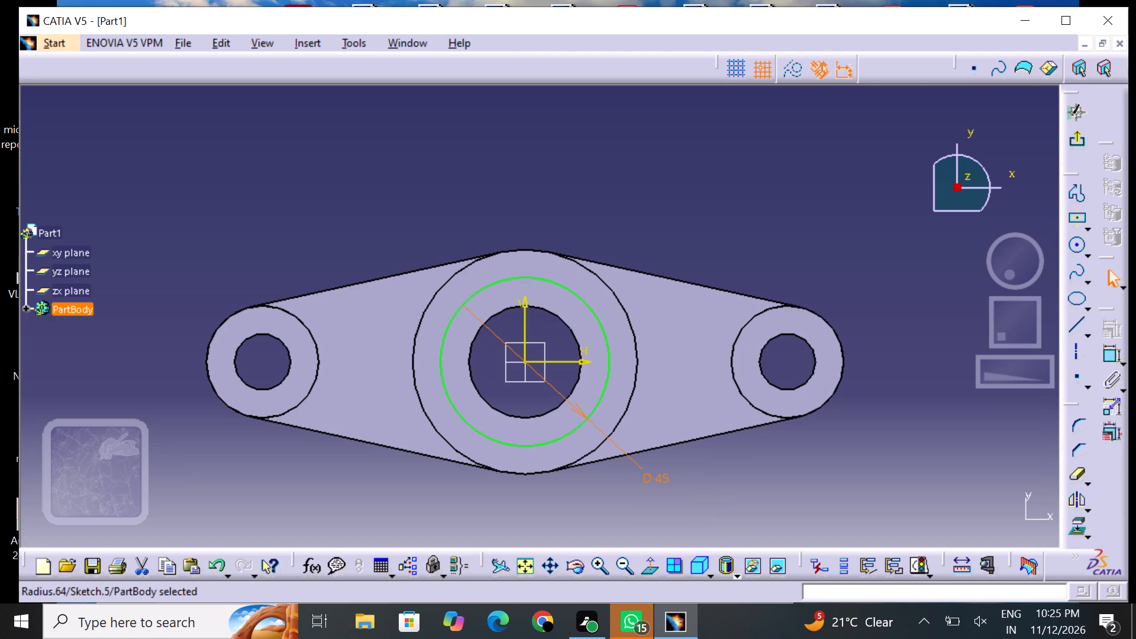
pyautogui.click(742, 493)
# Exit the sketch and pocket the 45 mm circle 12 mm deep into the top of the central boss.
pyautogui.moveTo(682, 461); pyautogui.dragTo(693, 387, button='middle')
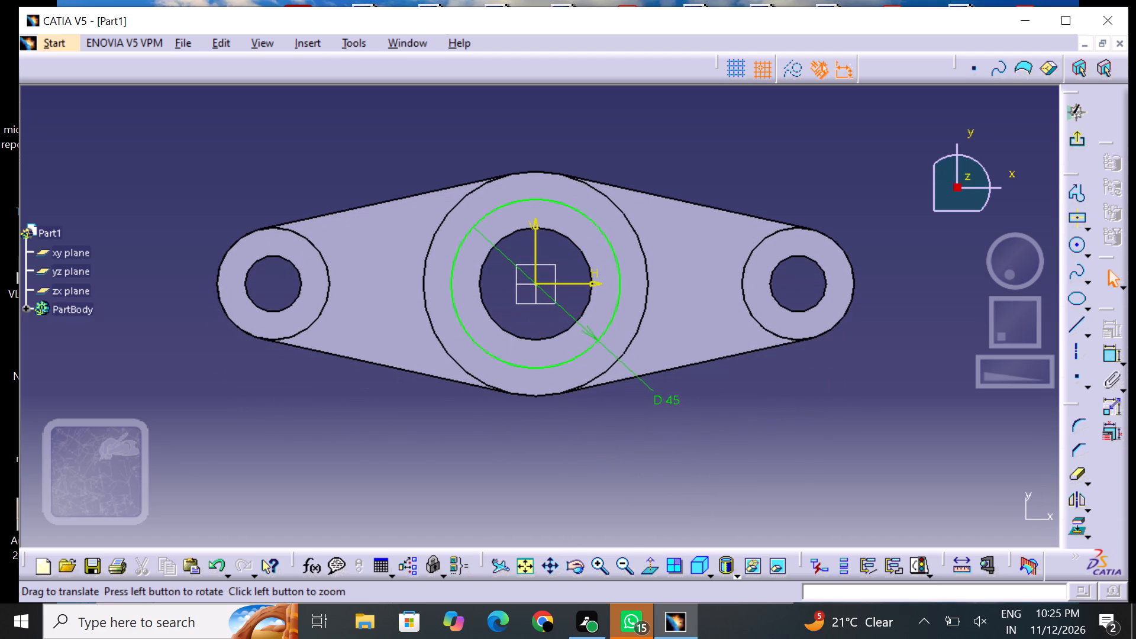
pyautogui.click(1074, 141)
pyautogui.click(311, 51)
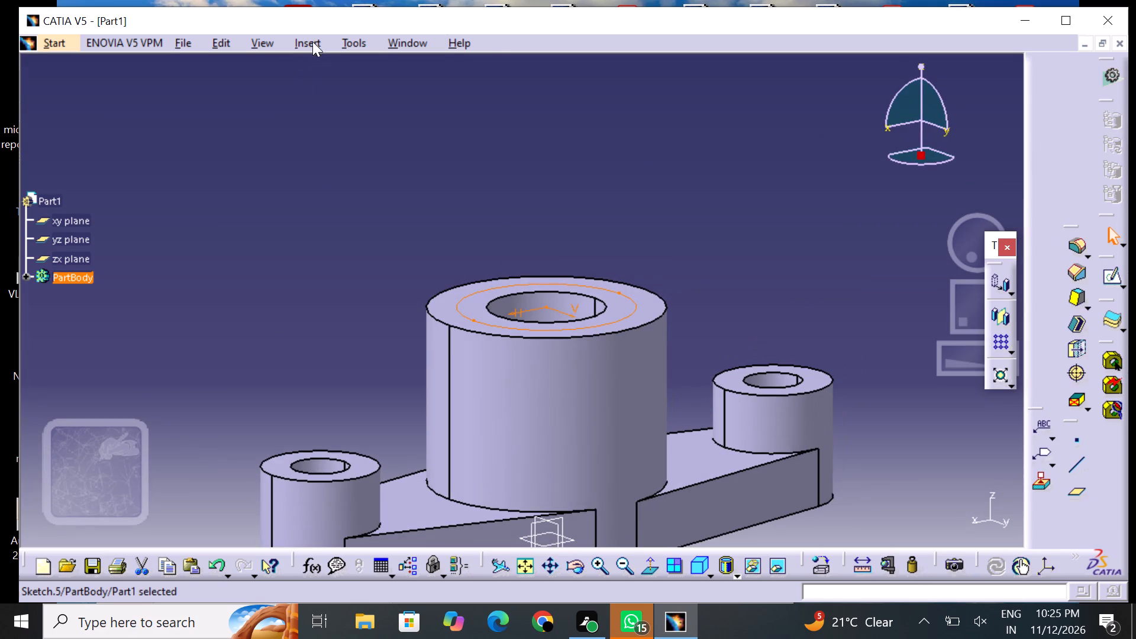
pyautogui.click(313, 38)
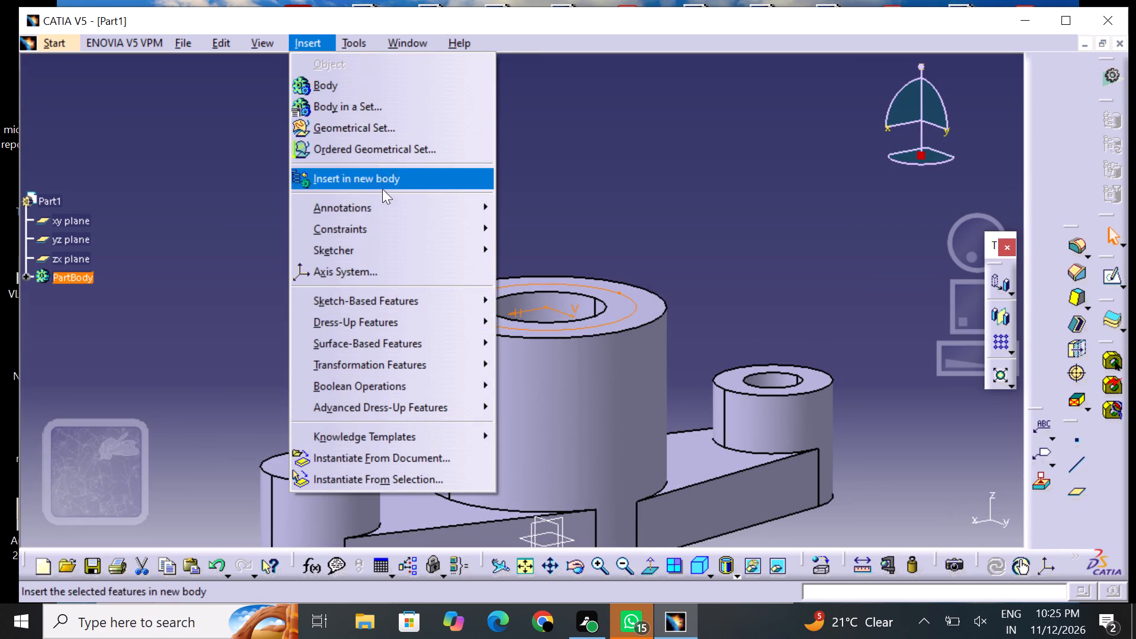
pyautogui.click(415, 299)
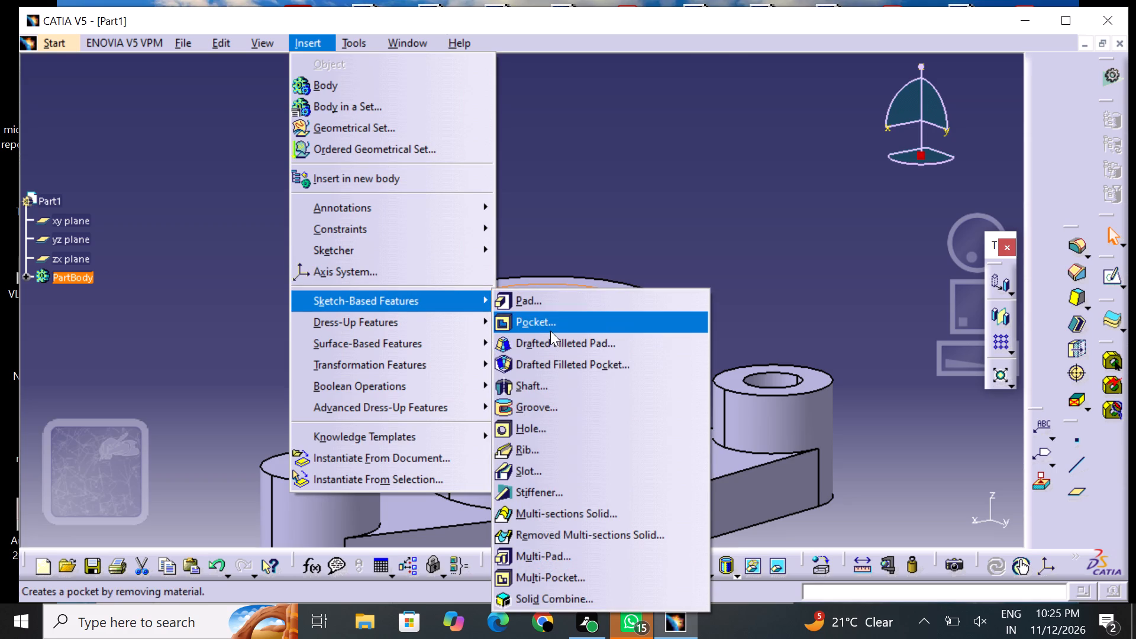
pyautogui.click(550, 330)
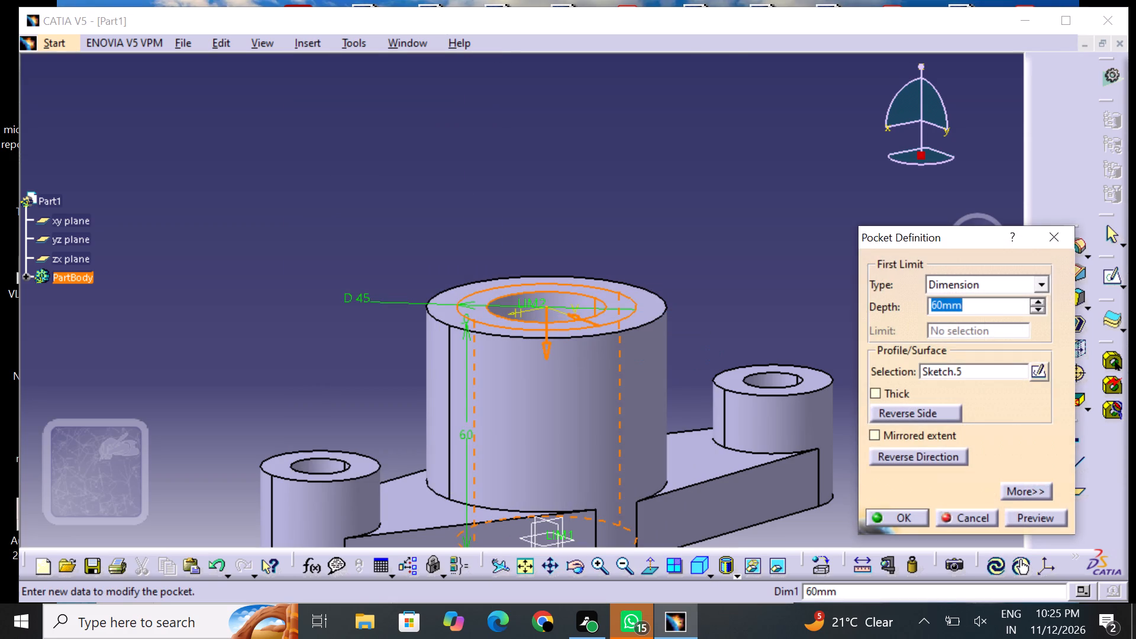
pyautogui.press('BackSpace')
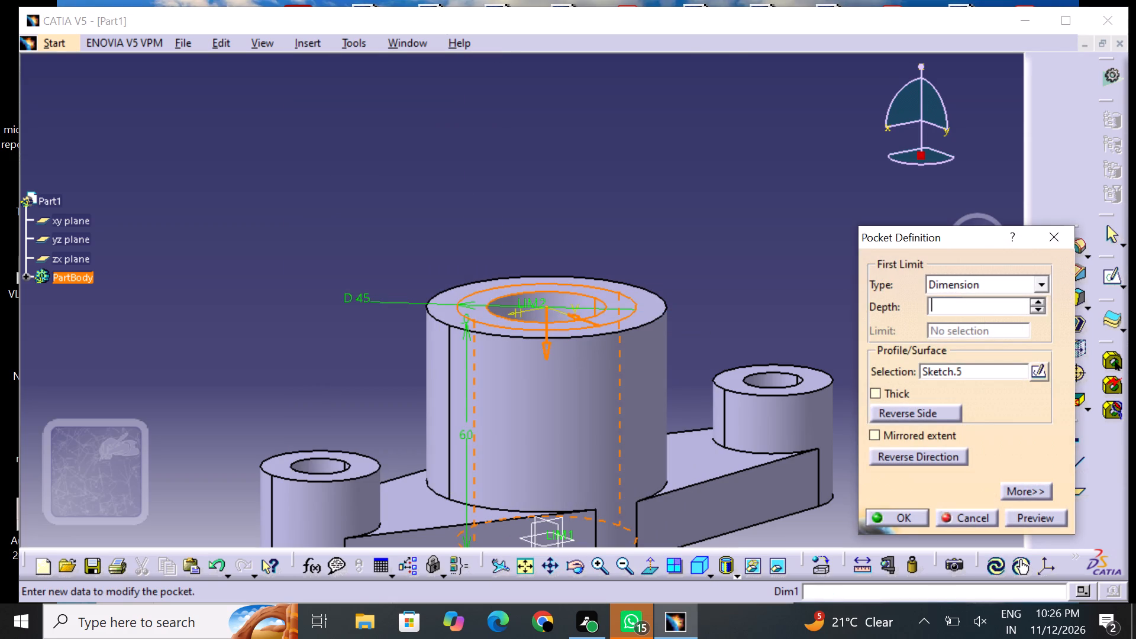
pyautogui.write('12')
pyautogui.press('Return')
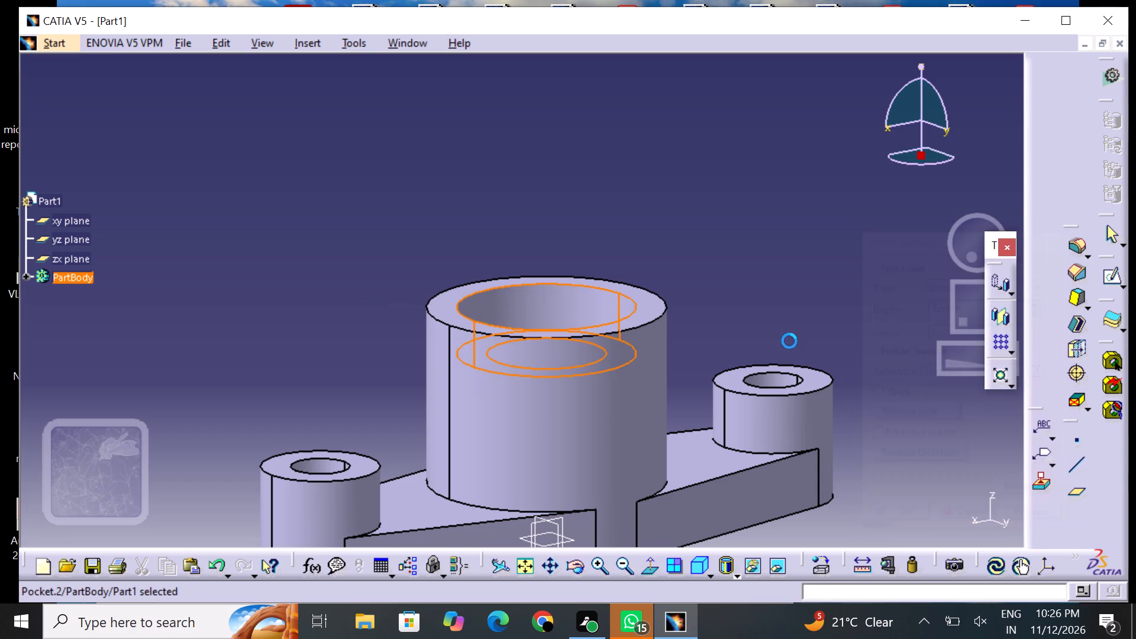
pyautogui.click(738, 294)
# Examine the stepped bore in the central boss and the end boss holes from several angles.
pyautogui.moveTo(731, 251); pyautogui.dragTo(696, 180, button='middle')
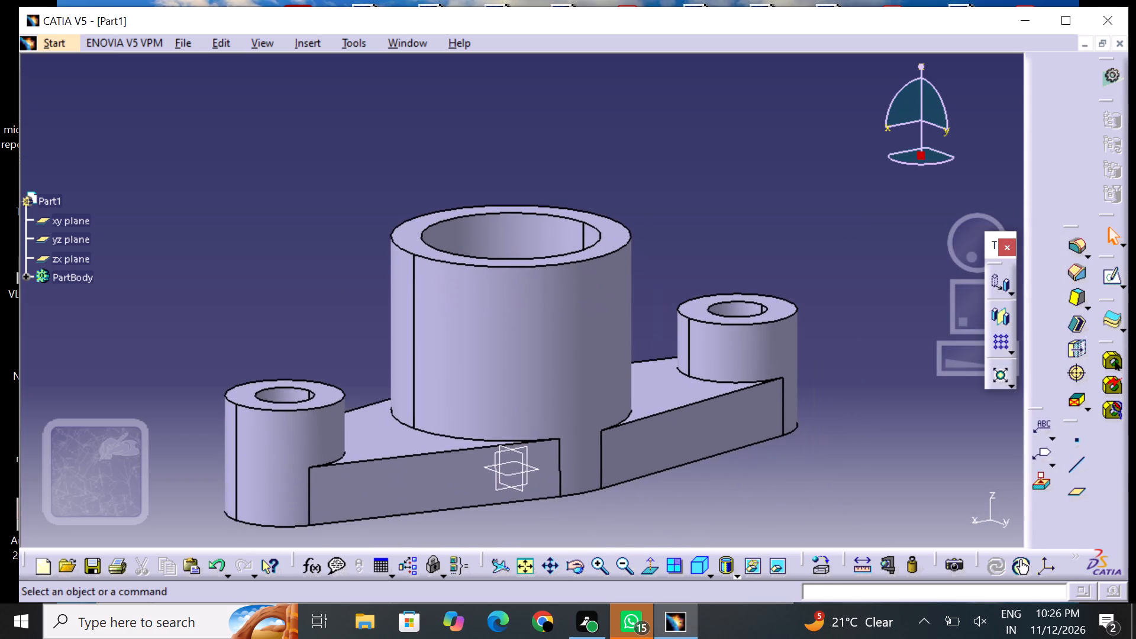
pyautogui.moveTo(605, 121); pyautogui.dragTo(587, 174, button='middle')
pyautogui.moveTo(615, 134); pyautogui.dragTo(587, 174, button='right')
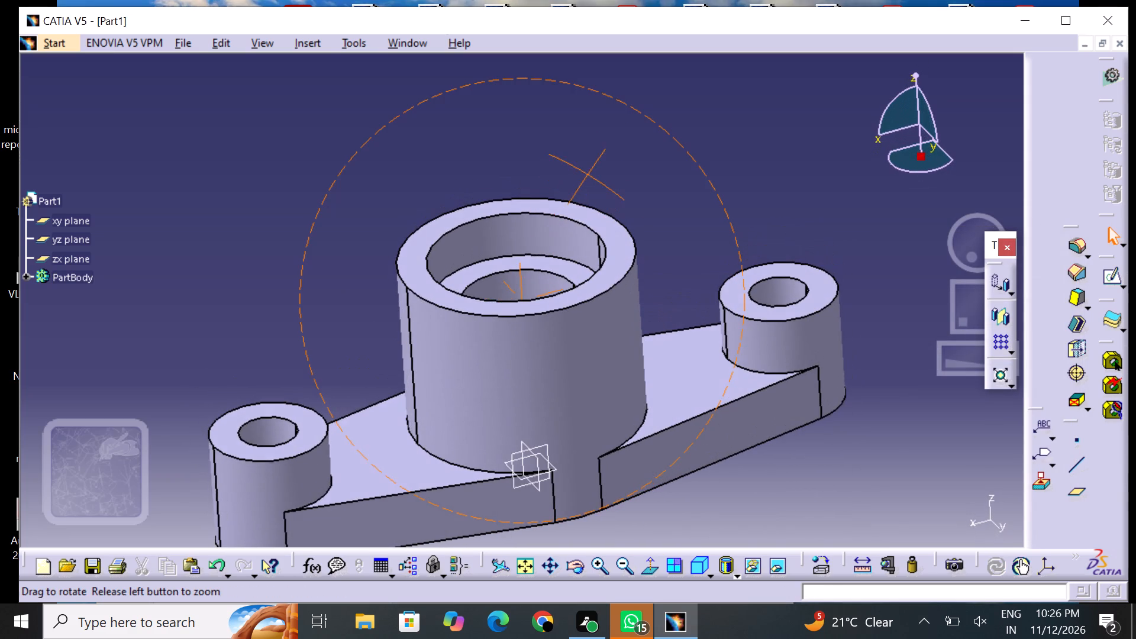
pyautogui.moveTo(587, 174); pyautogui.dragTo(587, 173, button='right')
pyautogui.moveTo(587, 174); pyautogui.dragTo(587, 173, button='middle')
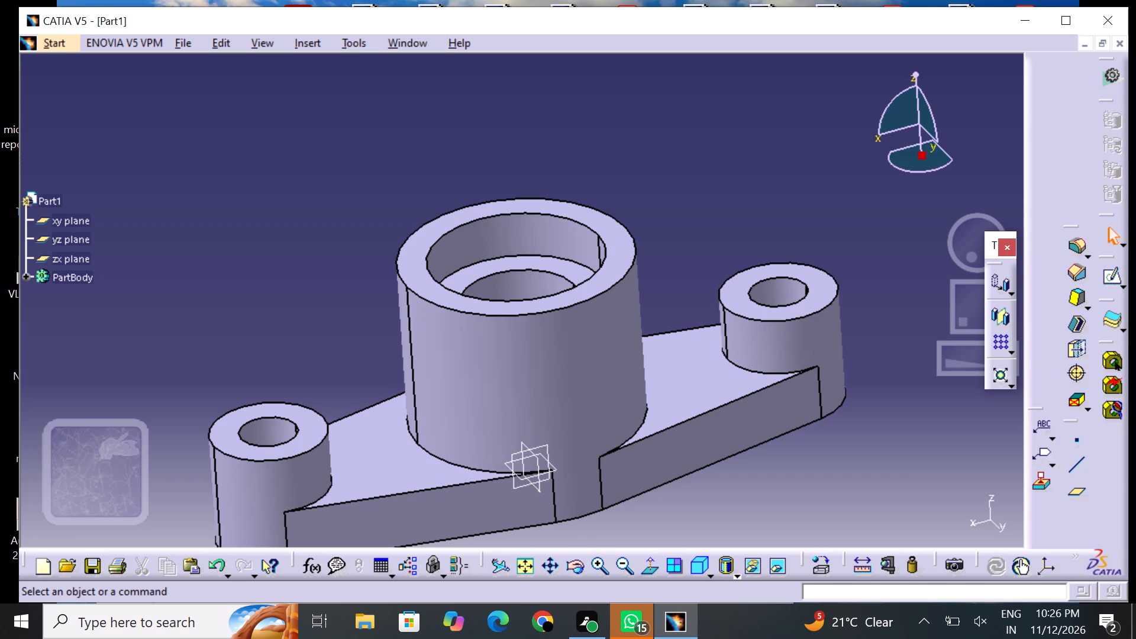
pyautogui.moveTo(506, 190); pyautogui.dragTo(546, 169, button='middle')
pyautogui.moveTo(685, 189); pyautogui.dragTo(694, 243, button='middle')
pyautogui.moveTo(686, 189); pyautogui.dragTo(694, 243, button='right')
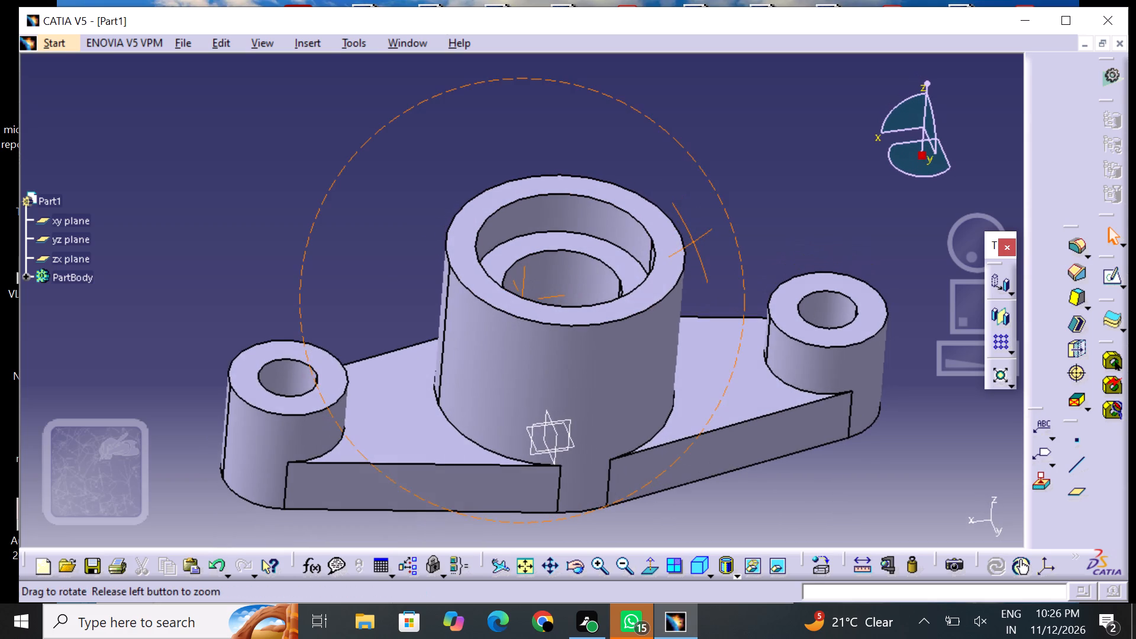
pyautogui.moveTo(694, 243); pyautogui.dragTo(694, 243, button='right')
pyautogui.moveTo(694, 243); pyautogui.dragTo(694, 243, button='middle')
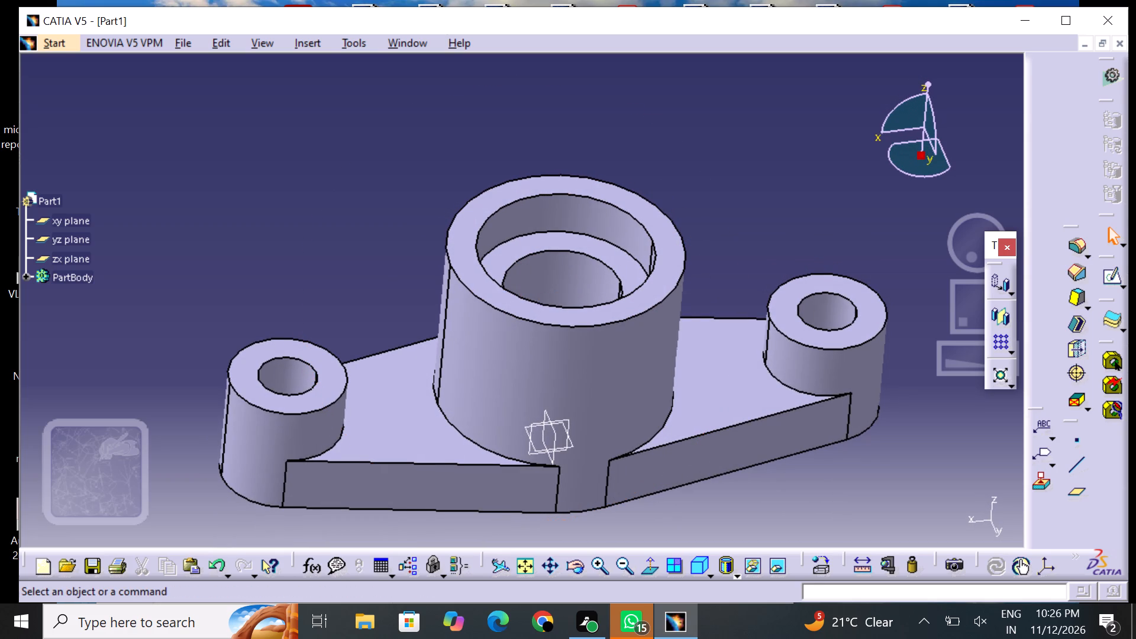
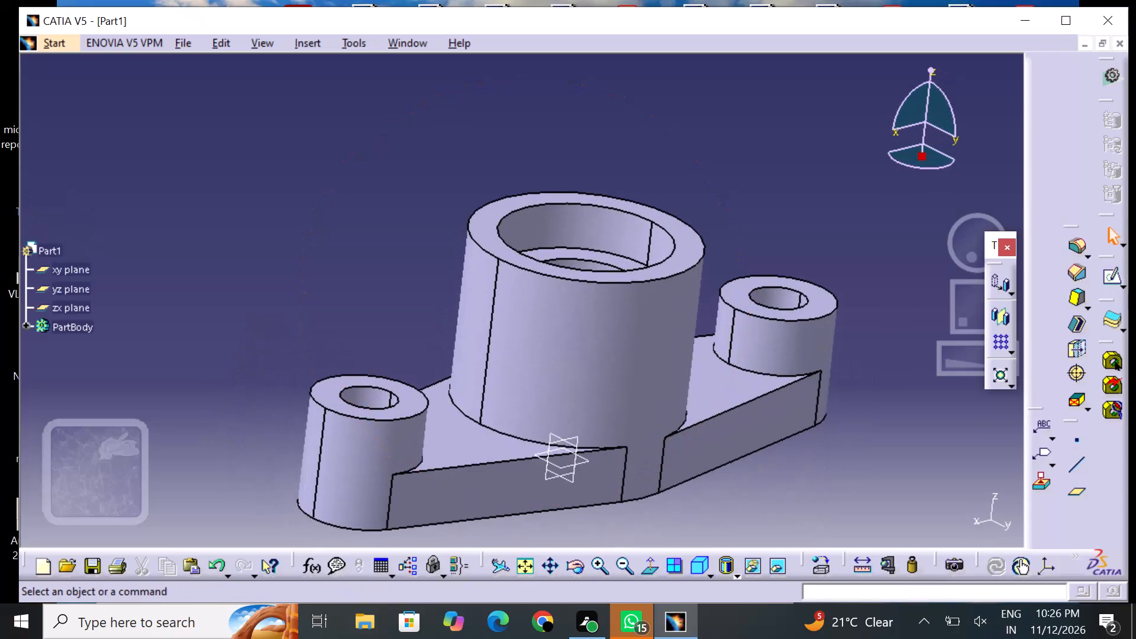
# Examine the finished link from several angles, including the counterbored central boss and the two end bosses.
pyautogui.moveTo(338, 156); pyautogui.dragTo(325, 216, button='middle')
pyautogui.moveTo(338, 156); pyautogui.dragTo(337, 216, button='right')
pyautogui.moveTo(705, 262); pyautogui.dragTo(668, 312, button='middle')
pyautogui.moveTo(705, 262); pyautogui.dragTo(668, 312, button='right')
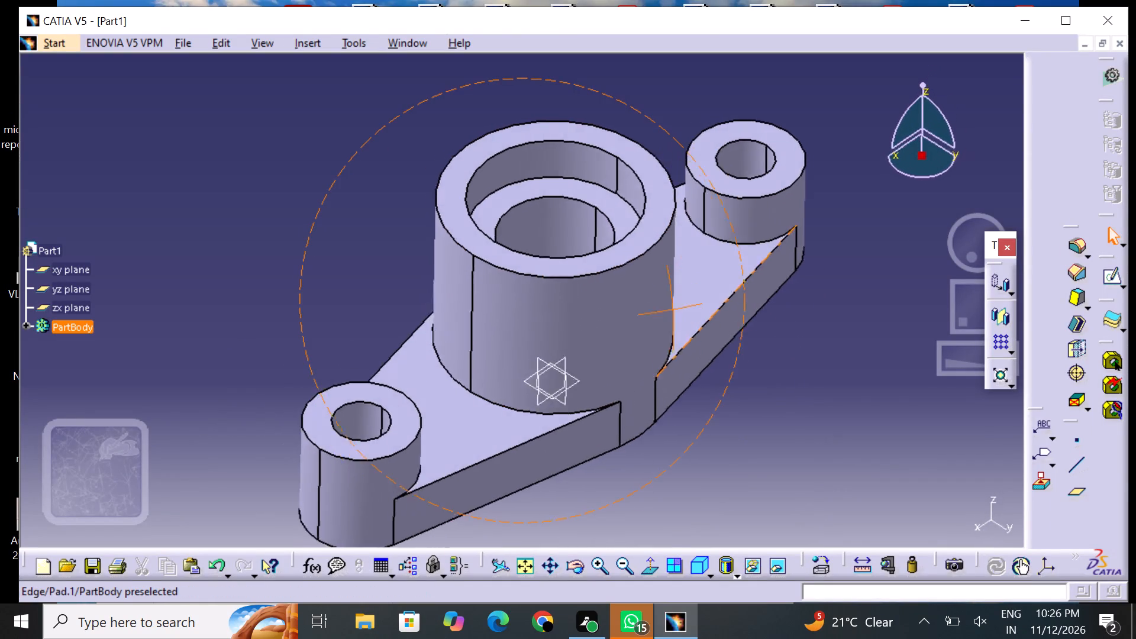
pyautogui.moveTo(668, 312); pyautogui.dragTo(437, 496, button='middle')
pyautogui.moveTo(668, 312); pyautogui.dragTo(437, 496, button='right')
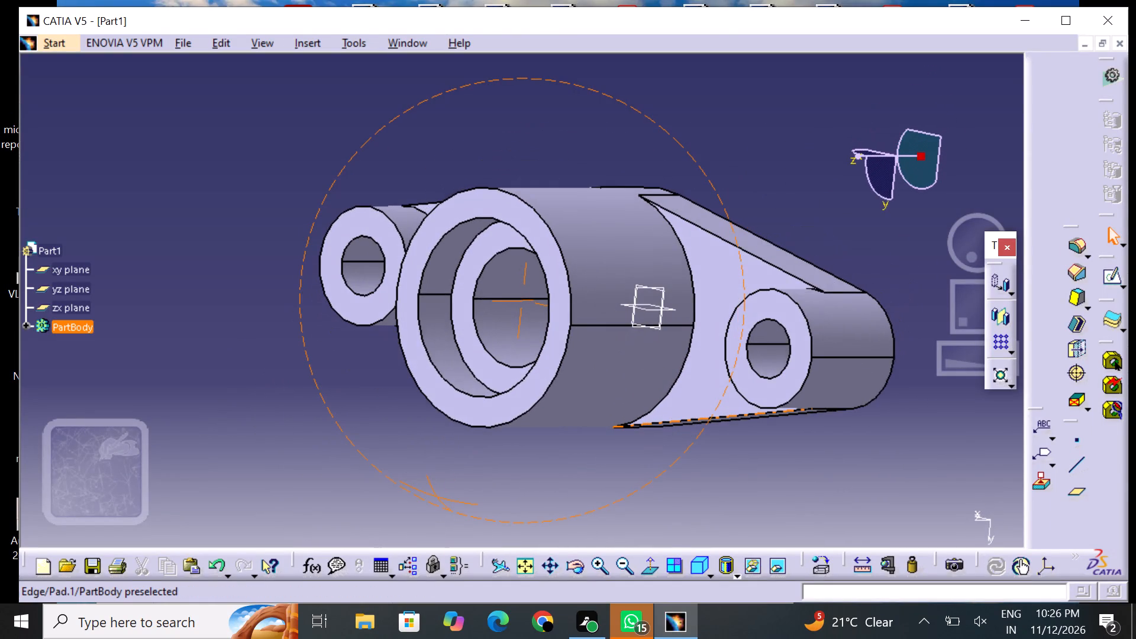
pyautogui.moveTo(437, 496); pyautogui.dragTo(624, 337, button='middle')
pyautogui.moveTo(437, 496); pyautogui.dragTo(624, 337, button='right')
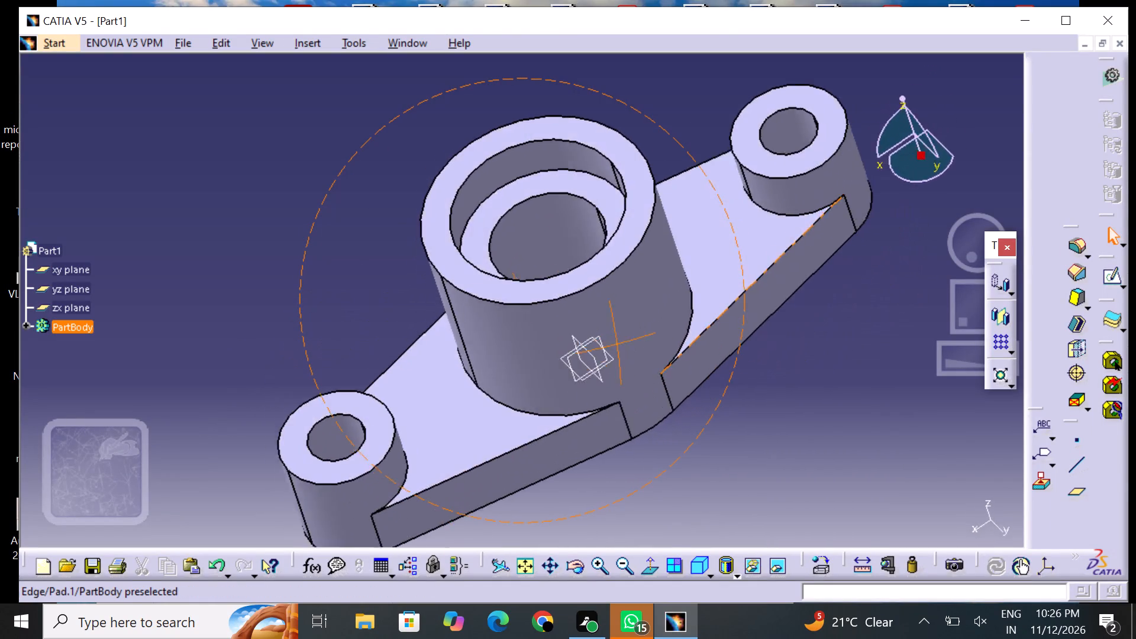
pyautogui.moveTo(624, 337); pyautogui.dragTo(659, 288, button='middle')
pyautogui.moveTo(624, 337); pyautogui.dragTo(666, 274, button='right')
pyautogui.moveTo(804, 327); pyautogui.dragTo(796, 412, button='middle')
pyautogui.moveTo(804, 327); pyautogui.dragTo(796, 412, button='right')
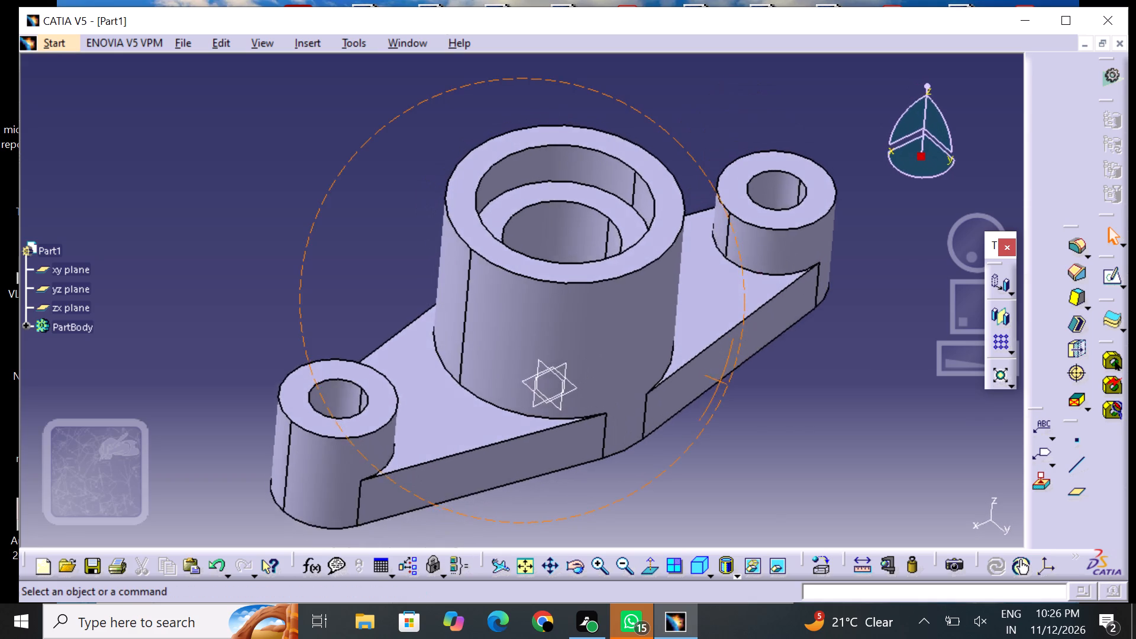
pyautogui.moveTo(796, 412); pyautogui.dragTo(721, 412, button='middle')
pyautogui.moveTo(796, 412); pyautogui.dragTo(716, 412, button='right')
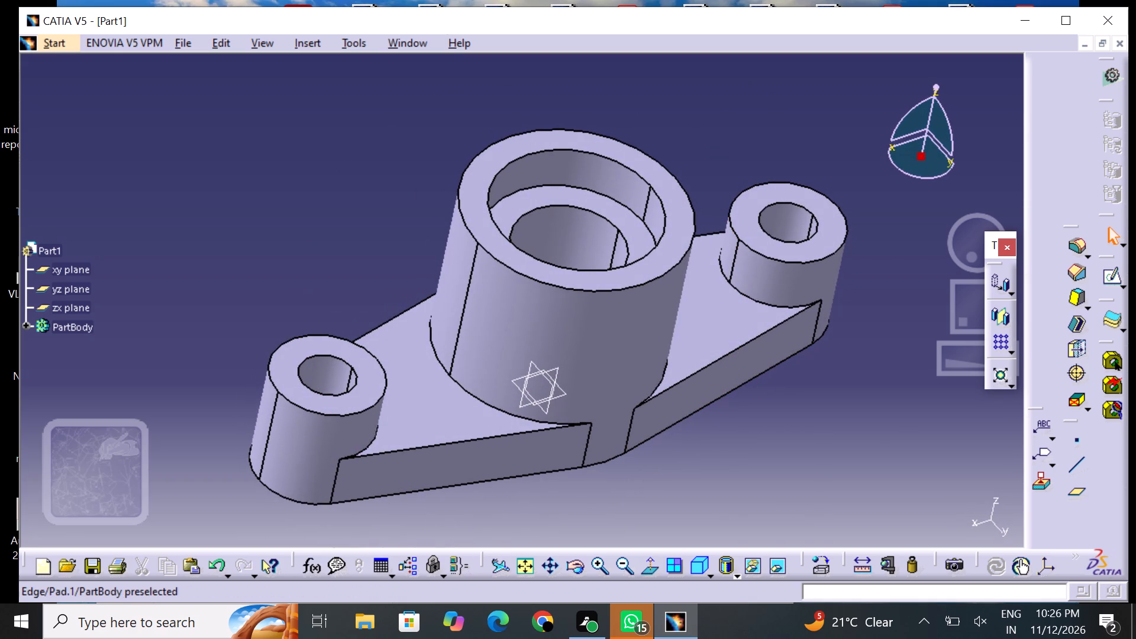
pyautogui.moveTo(582, 486); pyautogui.dragTo(538, 364, button='middle')
pyautogui.moveTo(580, 485); pyautogui.dragTo(538, 364, button='right')
pyautogui.moveTo(350, 166); pyautogui.dragTo(389, 272, button='middle')
pyautogui.moveTo(350, 184); pyautogui.dragTo(389, 272, button='right')
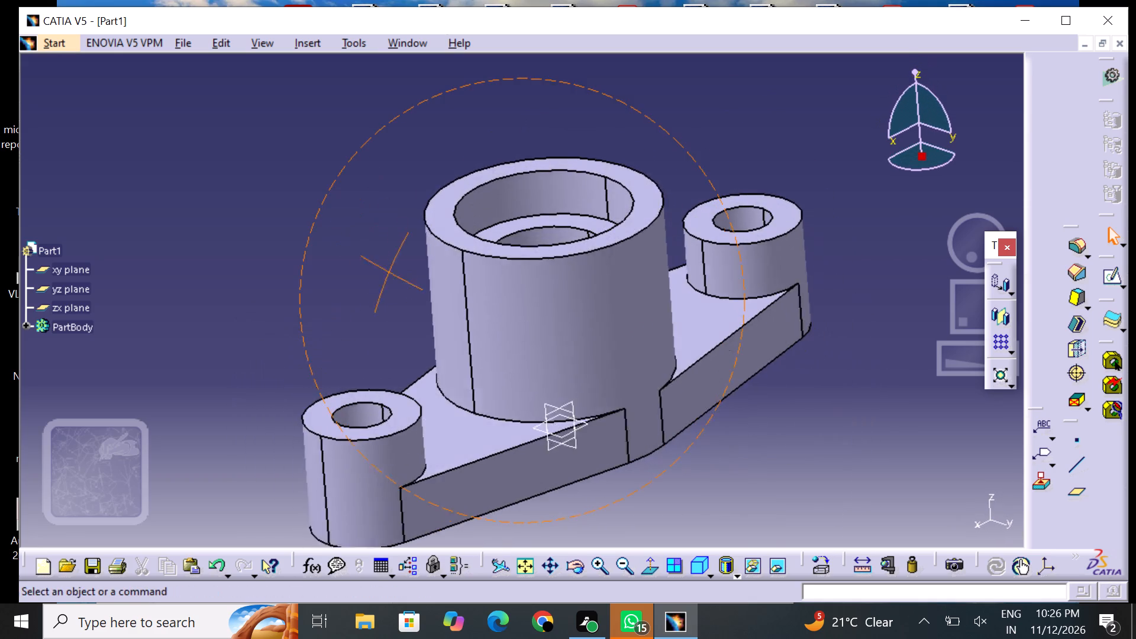
pyautogui.moveTo(389, 272); pyautogui.dragTo(393, 278, button='middle')
pyautogui.moveTo(472, 324); pyautogui.dragTo(484, 268, button='middle')
pyautogui.moveTo(495, 386); pyautogui.dragTo(491, 417, button='middle')
pyautogui.moveTo(496, 386); pyautogui.dragTo(491, 417, button='right')
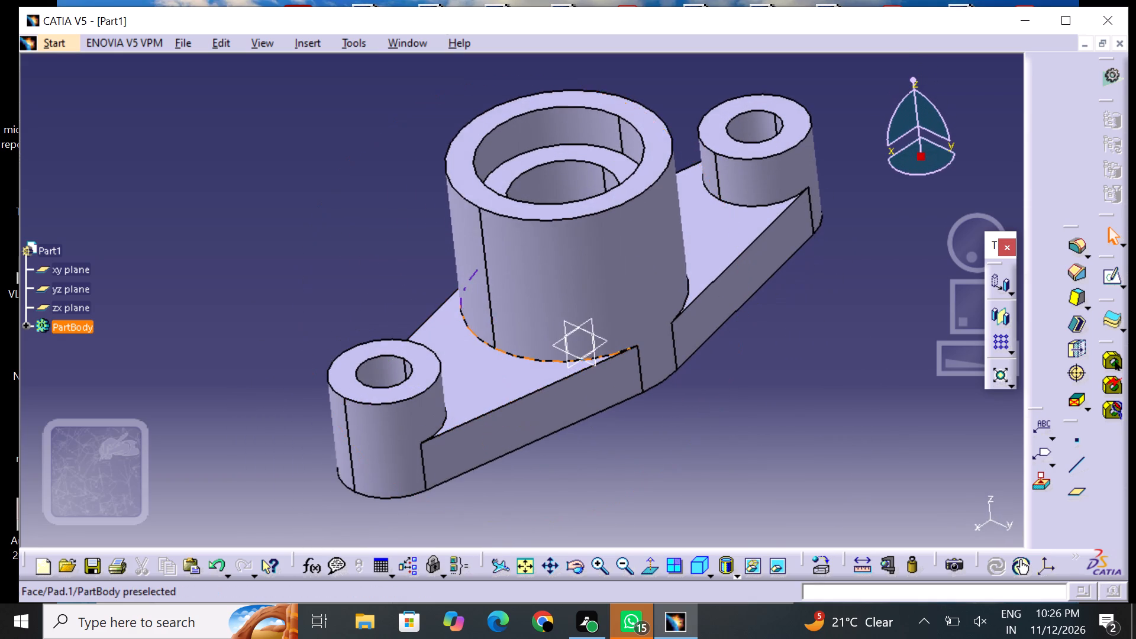
pyautogui.moveTo(537, 342); pyautogui.dragTo(533, 359, button='middle')
pyautogui.scroll(1, 530, 364)
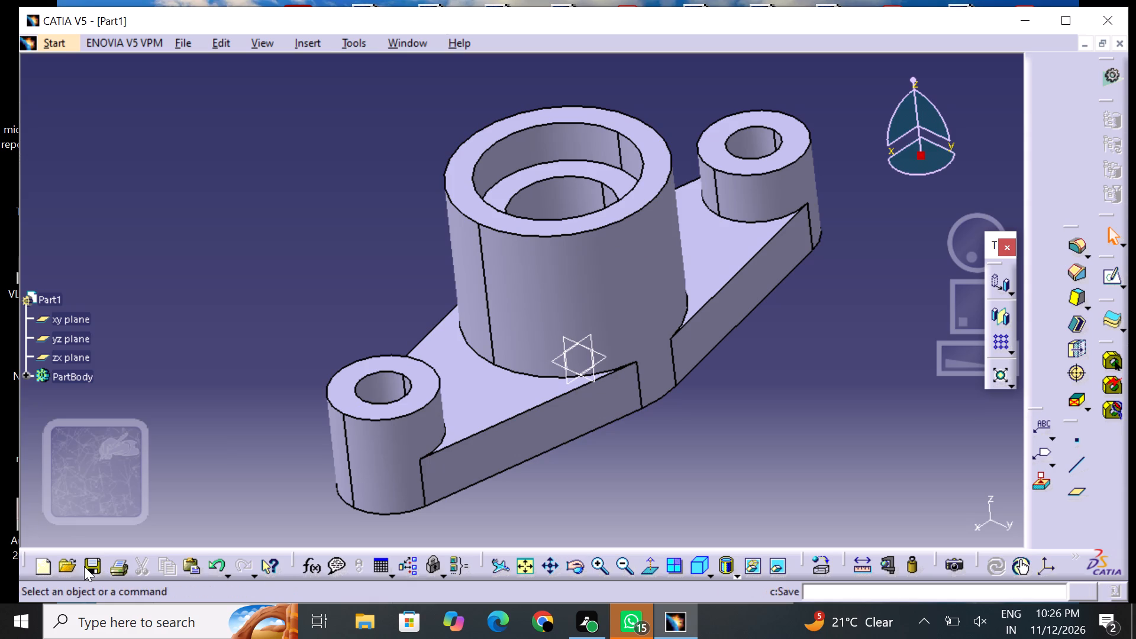
# Save the part to the Desktop as Part1 in CATPart format, overwriting the existing file.
pyautogui.click(84, 565)
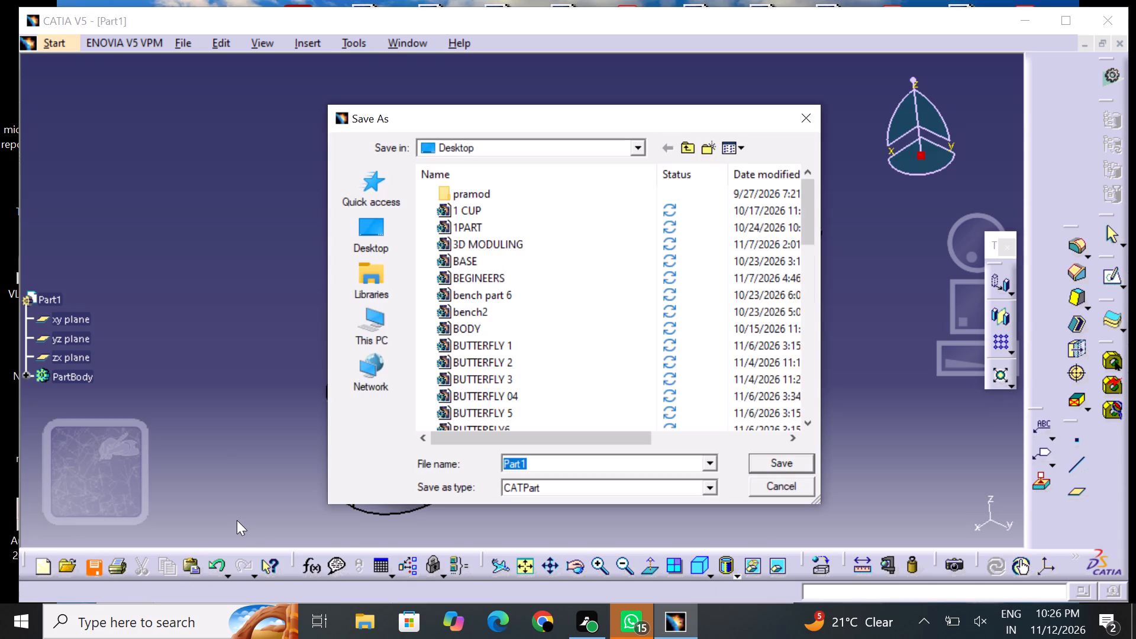
pyautogui.press('Return')
pyautogui.write('SKE')
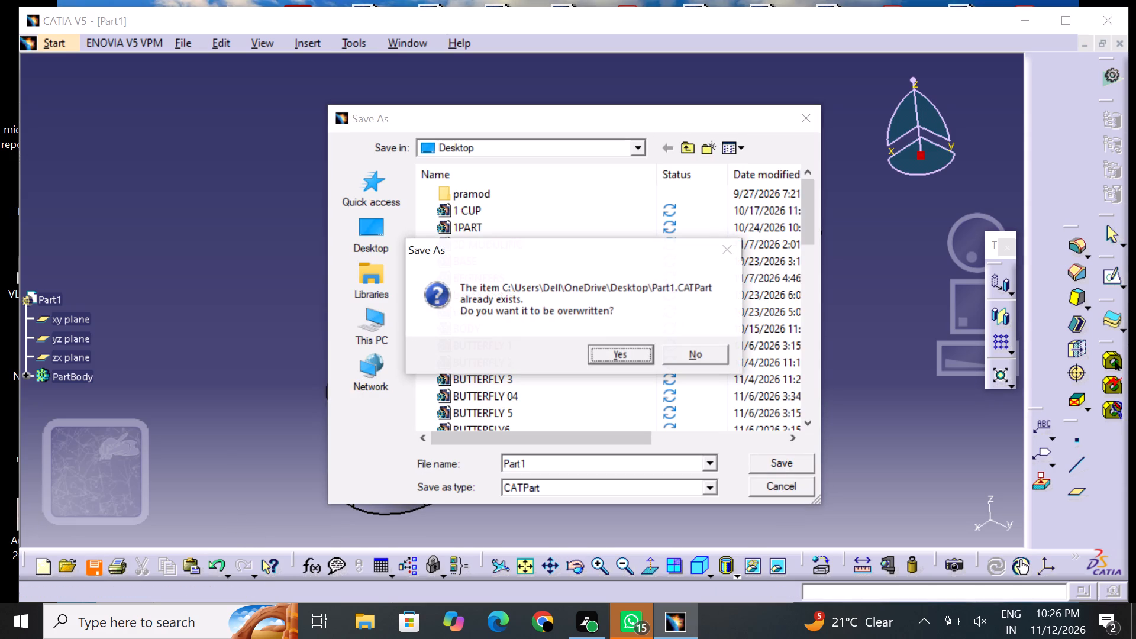
pyautogui.click(724, 246)
pyautogui.click(735, 253)
pyautogui.click(639, 356)
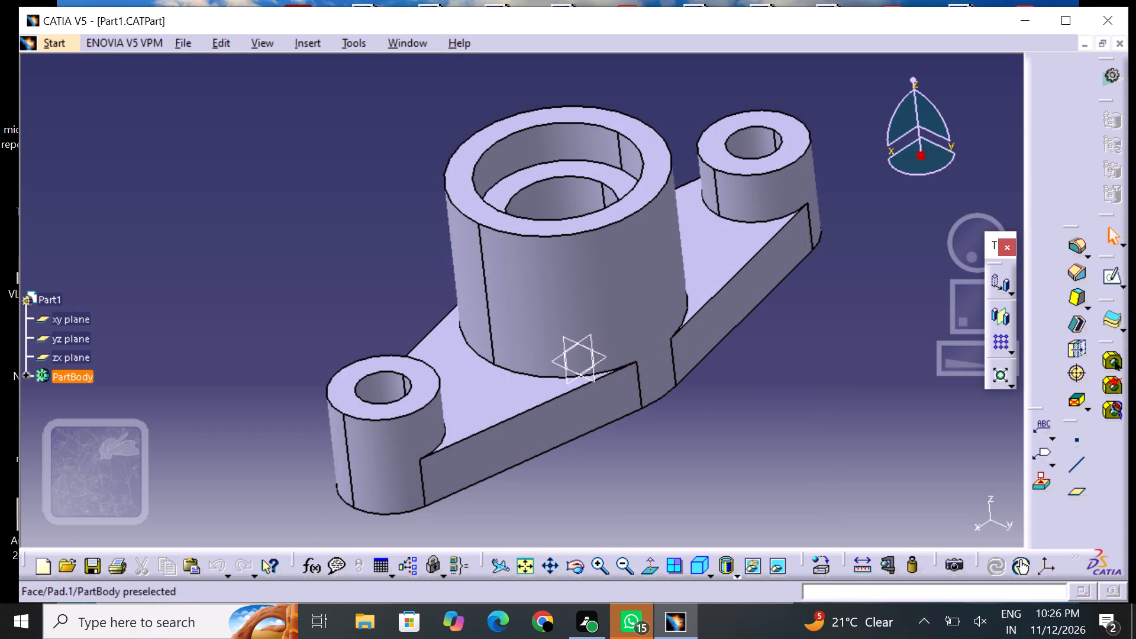
pyautogui.click(92, 566)
pyautogui.click(92, 571)
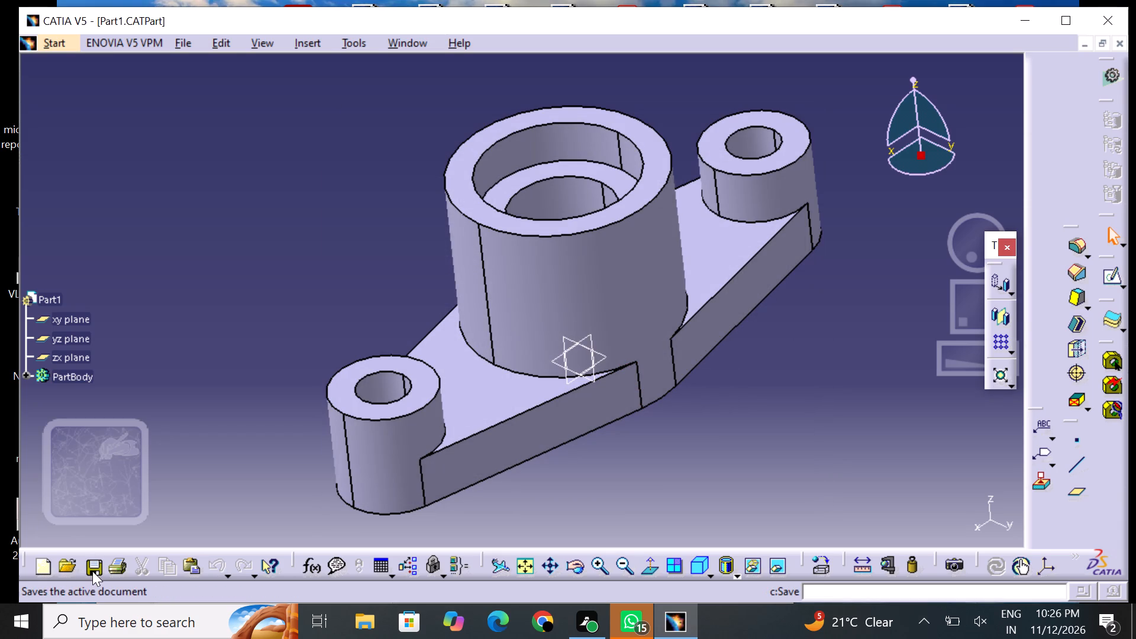
pyautogui.click(98, 566)
pyautogui.click(98, 566)
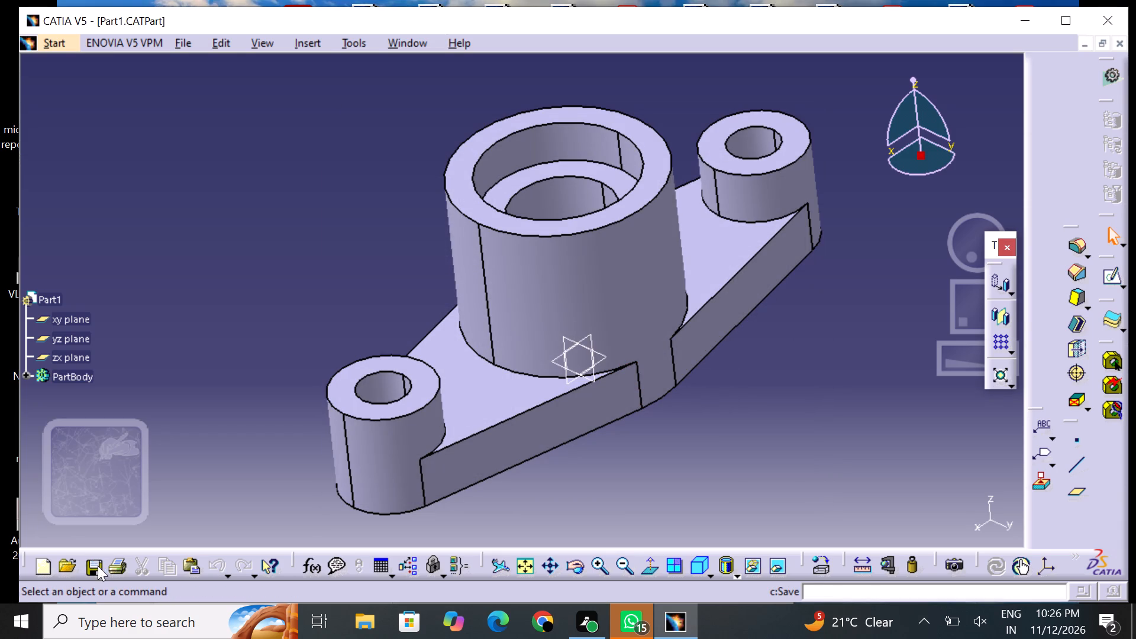
# Print the model view to a PDF document on the Desktop named SKE 3 DOC.
pyautogui.click(106, 568)
pyautogui.click(118, 569)
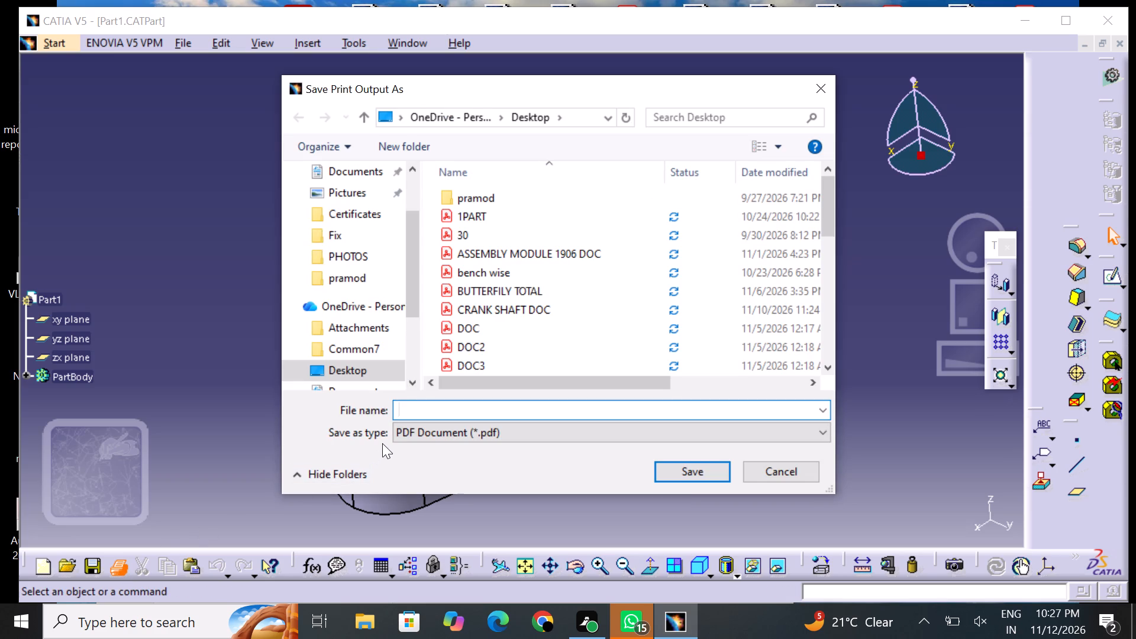
pyautogui.press('d')
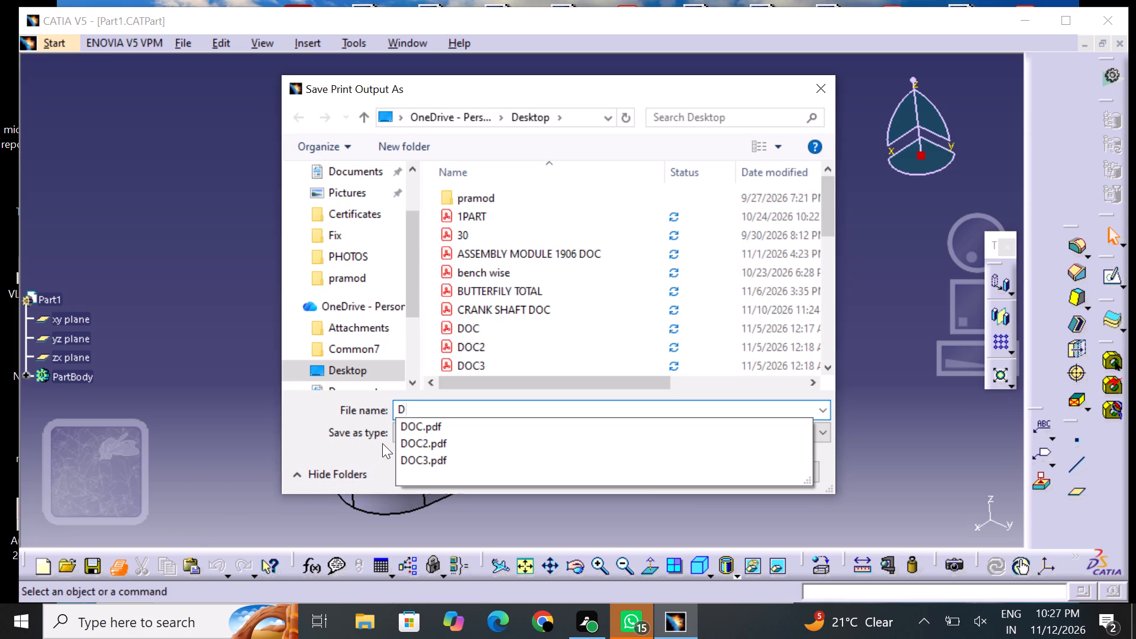
pyautogui.press('BackSpace')
pyautogui.press('s')
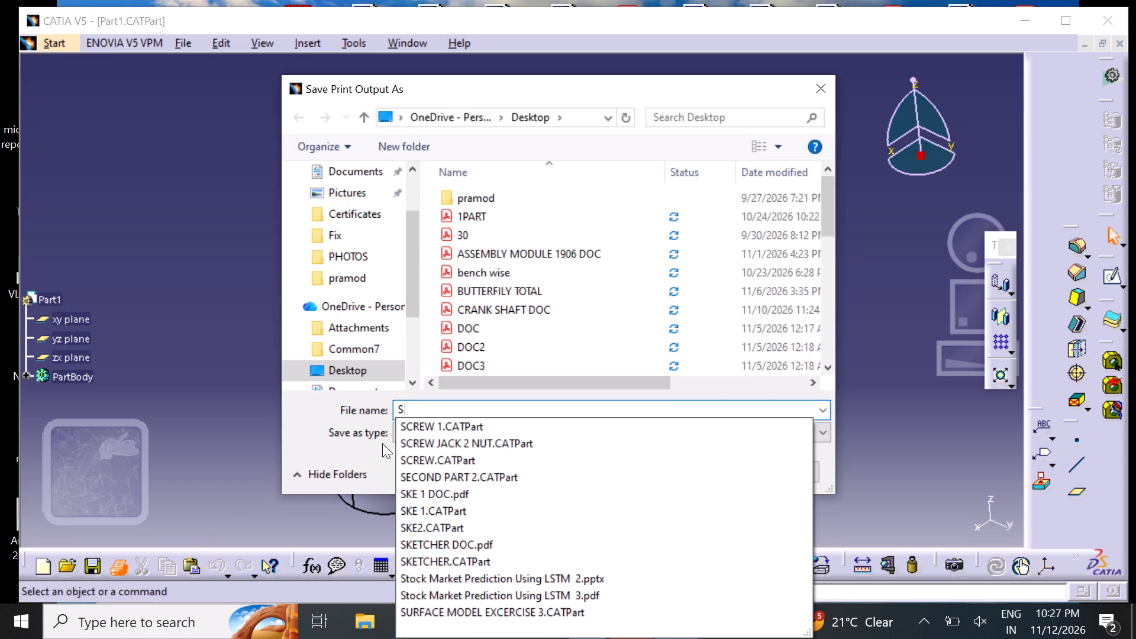
pyautogui.press('k')
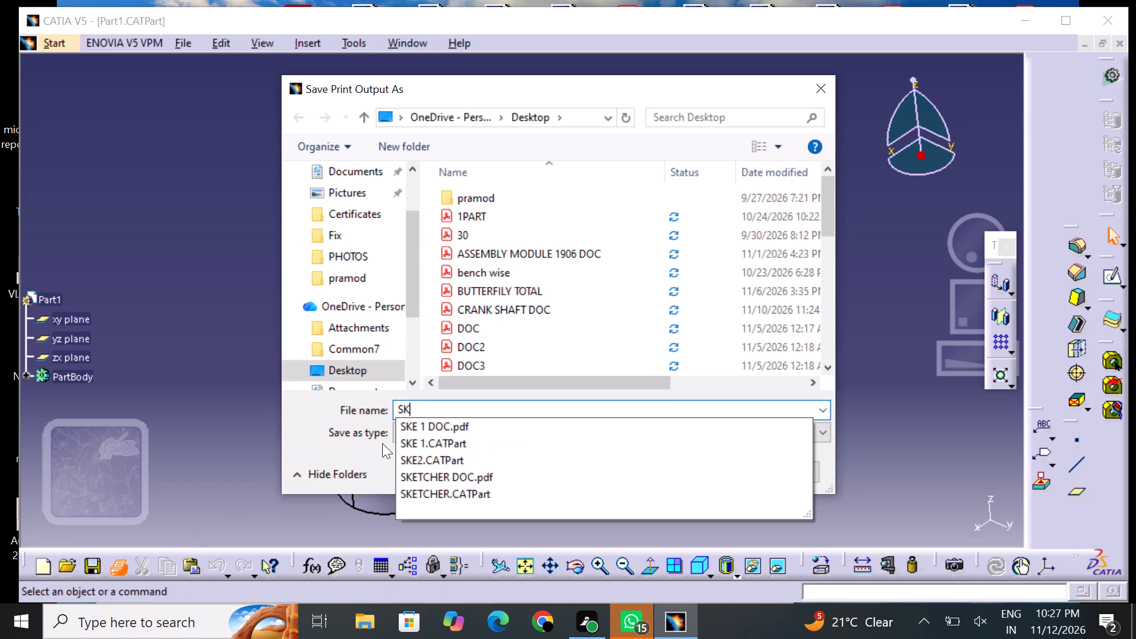
pyautogui.press('e')
pyautogui.press('space')
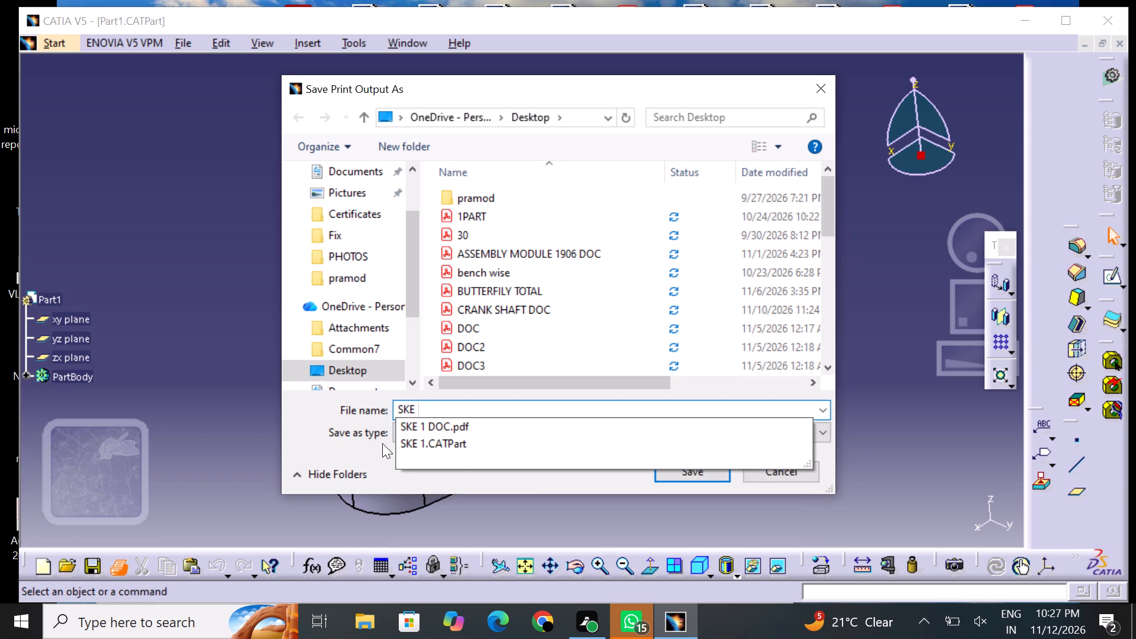
pyautogui.write('3 DOC')
pyautogui.press('Return')
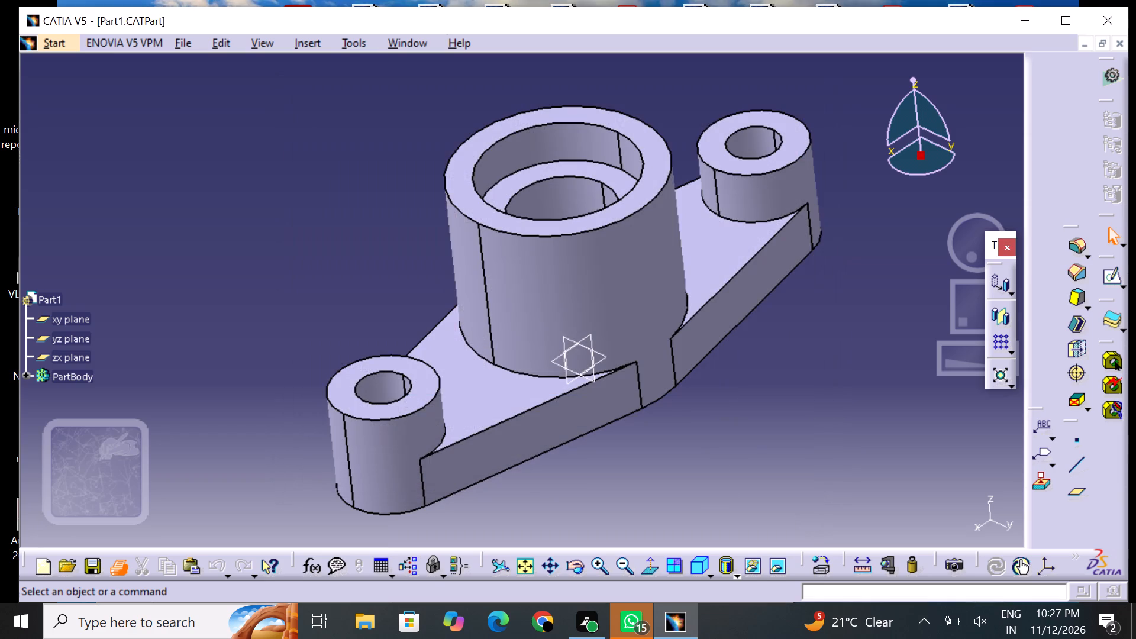
# Save the part again and maximize the application window.
pyautogui.hotkey('ctrl', 's')
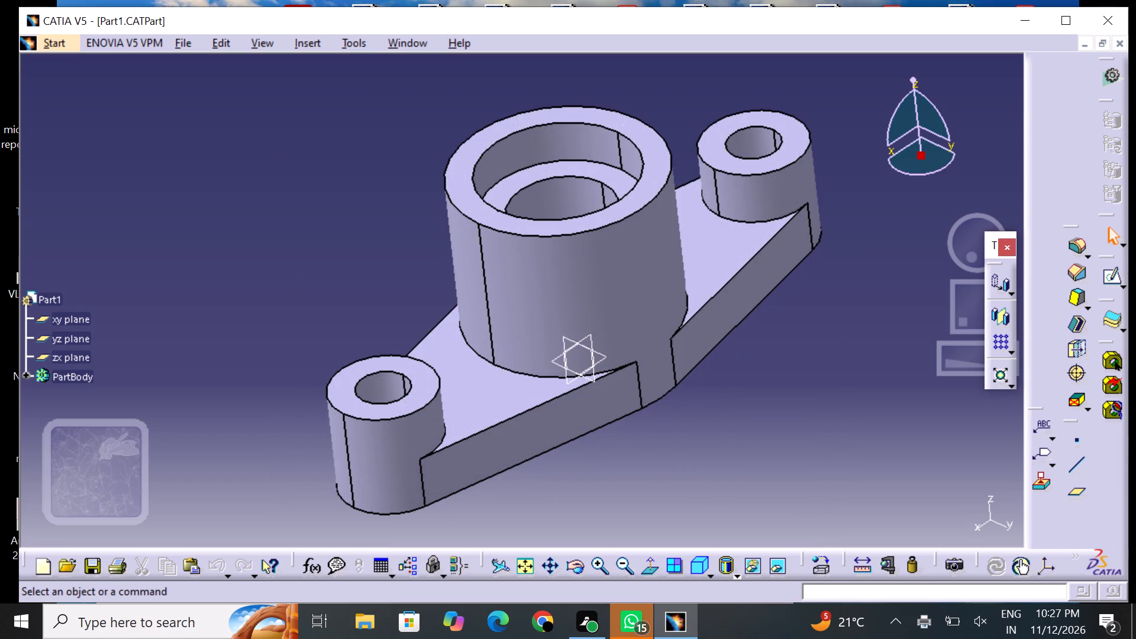
pyautogui.click(132, 17)
pyautogui.doubleClick(135, 18)
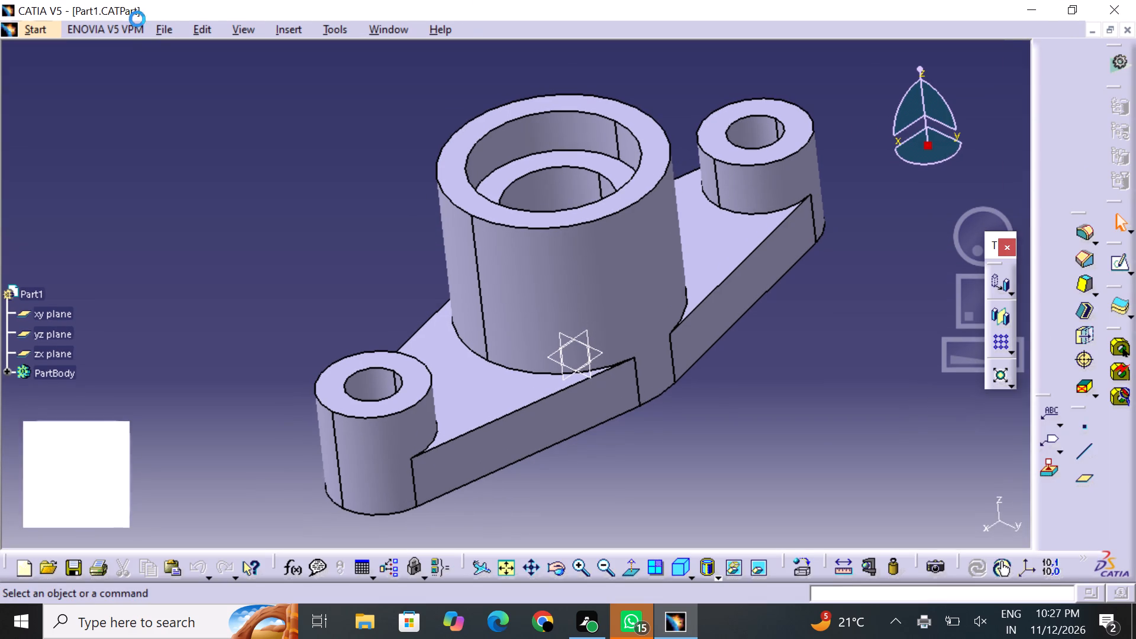
pyautogui.click(118, 12)
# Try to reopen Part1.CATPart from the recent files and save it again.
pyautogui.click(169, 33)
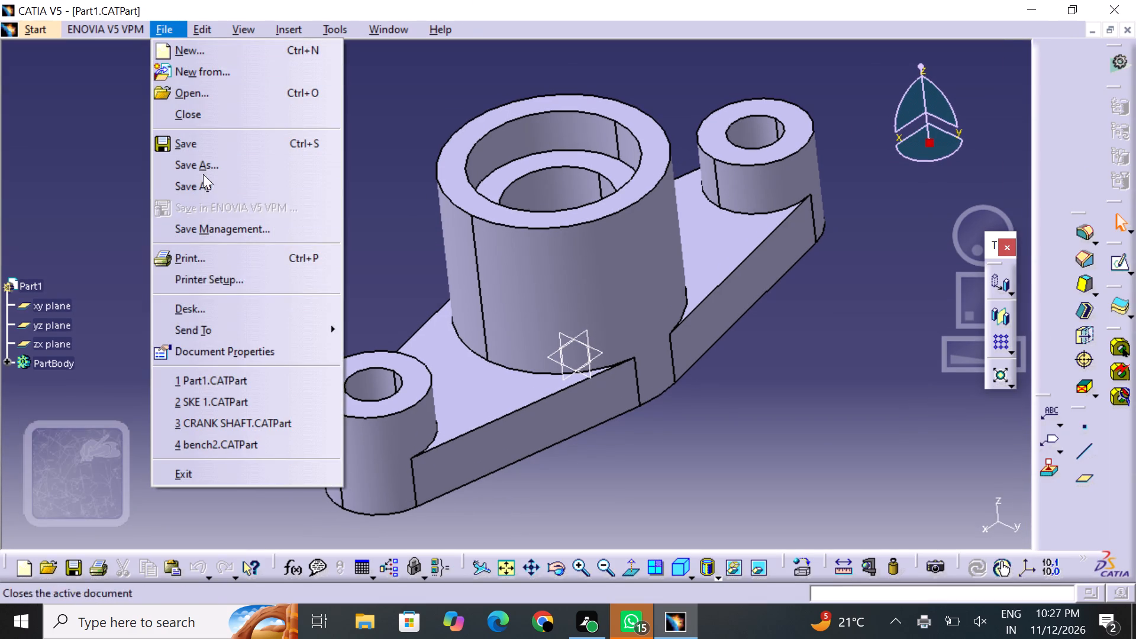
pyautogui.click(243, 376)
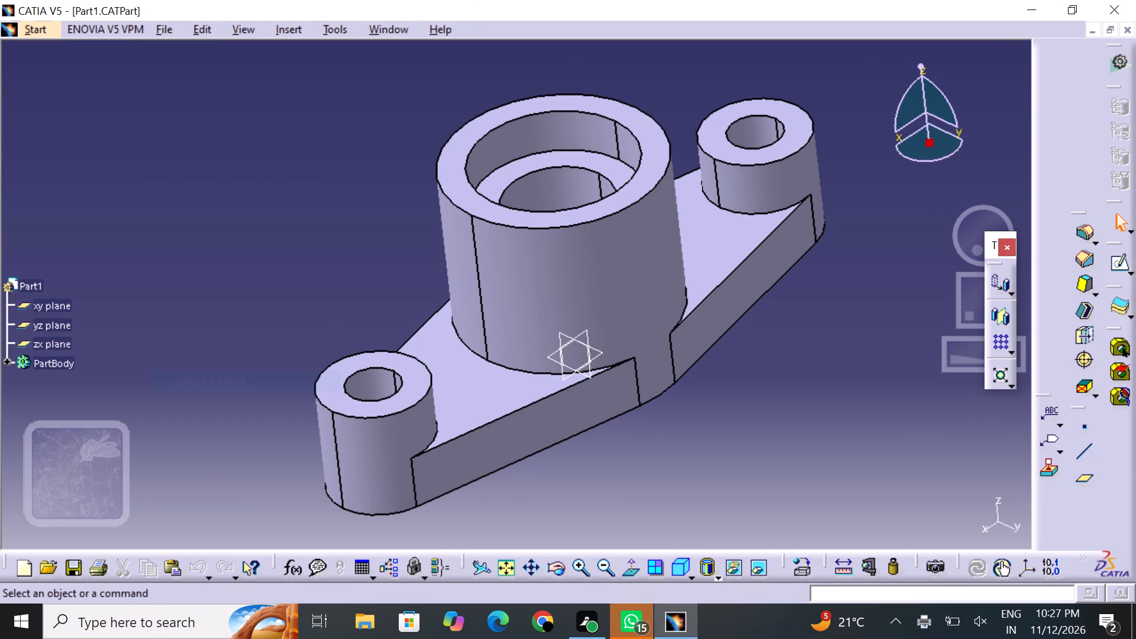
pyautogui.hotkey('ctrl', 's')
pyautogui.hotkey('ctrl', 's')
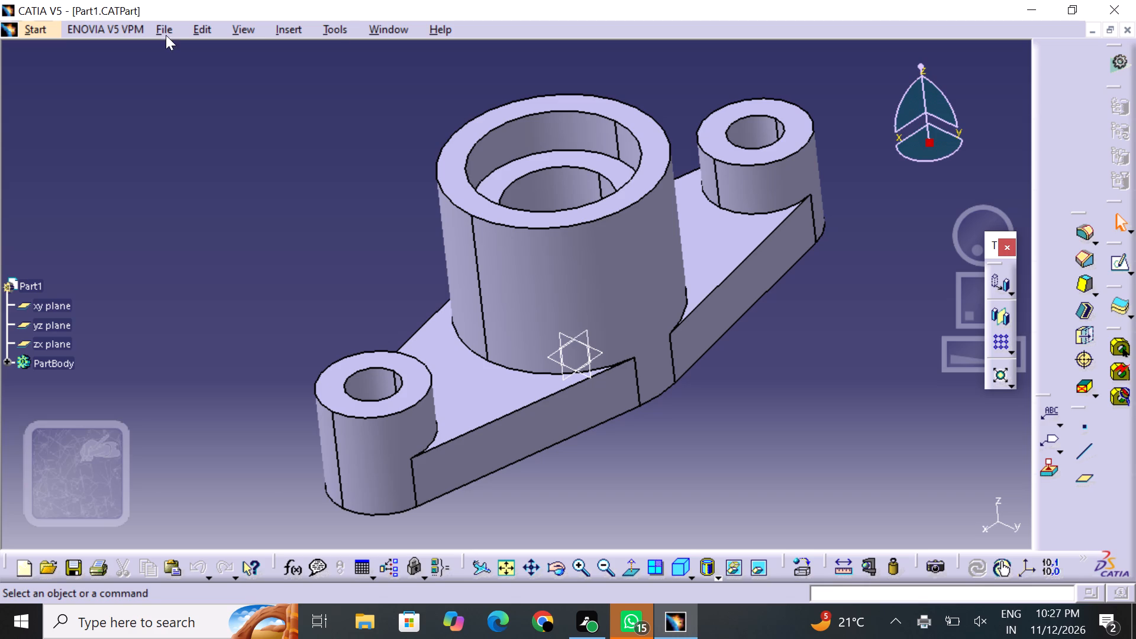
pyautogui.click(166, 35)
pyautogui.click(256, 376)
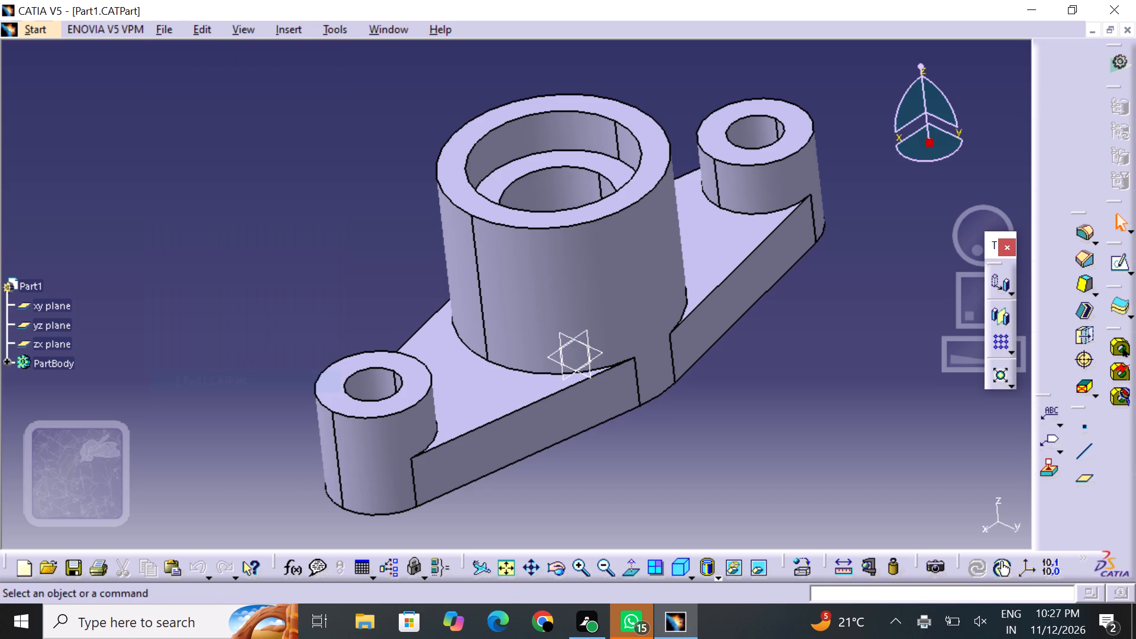